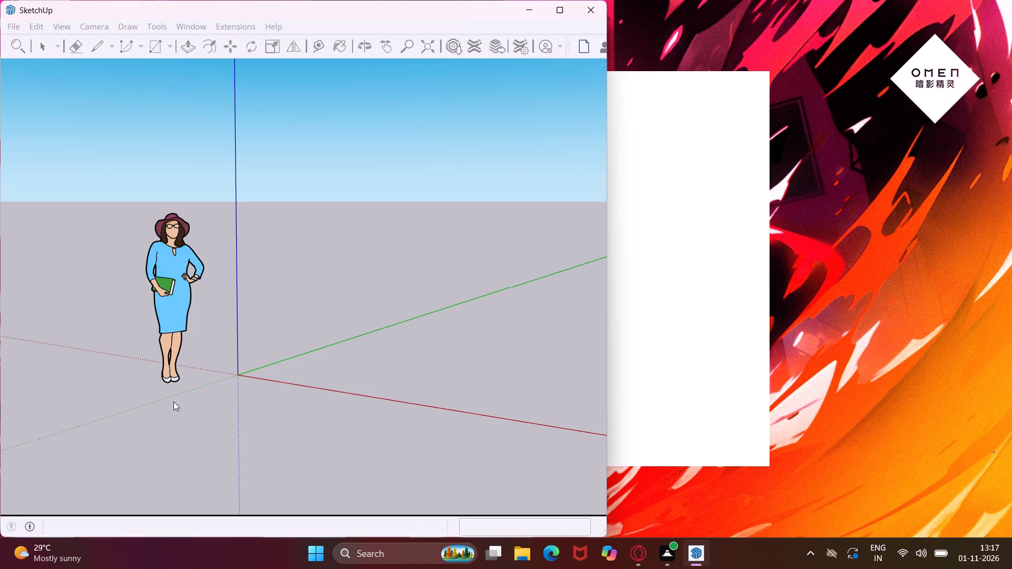
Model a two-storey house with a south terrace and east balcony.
Delete the default standing scale figure near the origin.
scroll(176, 352, "down", 3)
middle_click_drag(176, 352, 159, 429)
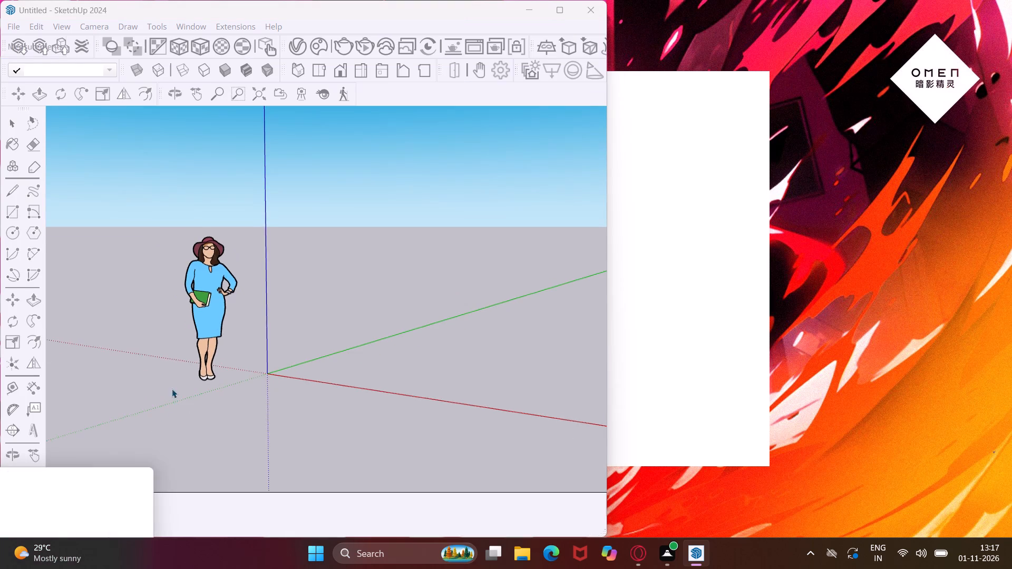
middle_click_drag(229, 359, 219, 441)
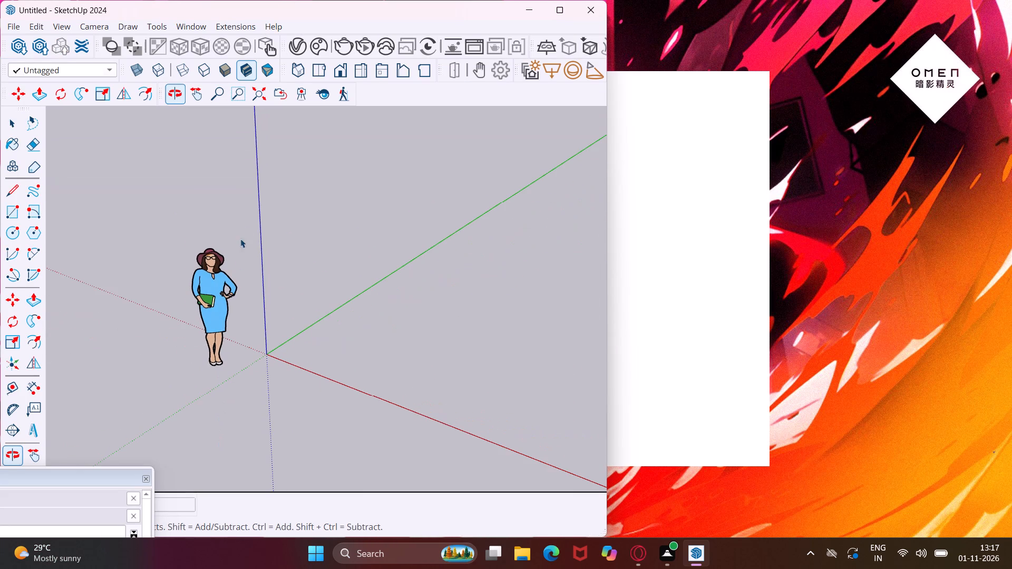
left_click_drag(239, 217, 169, 427)
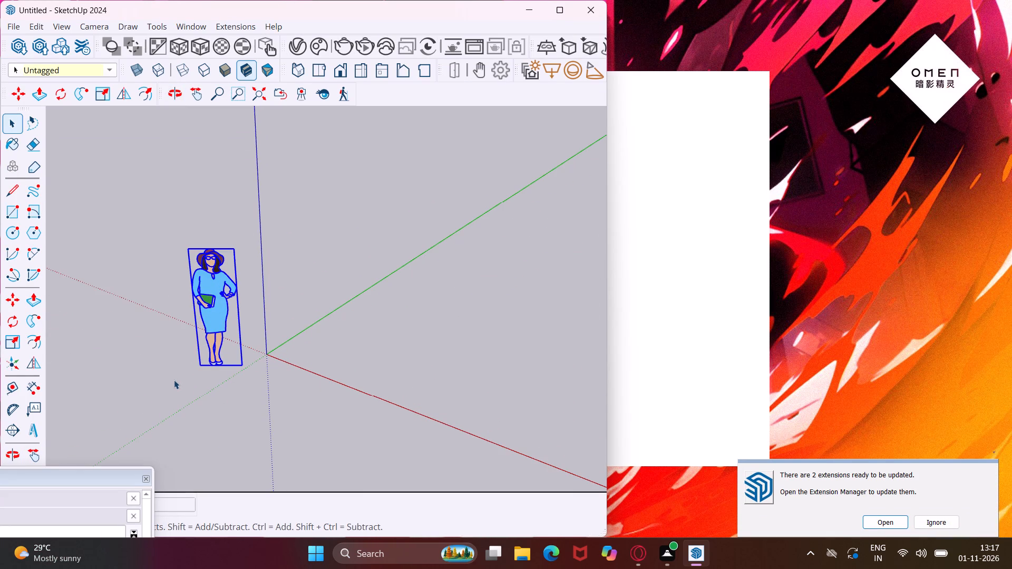
key("Delete")
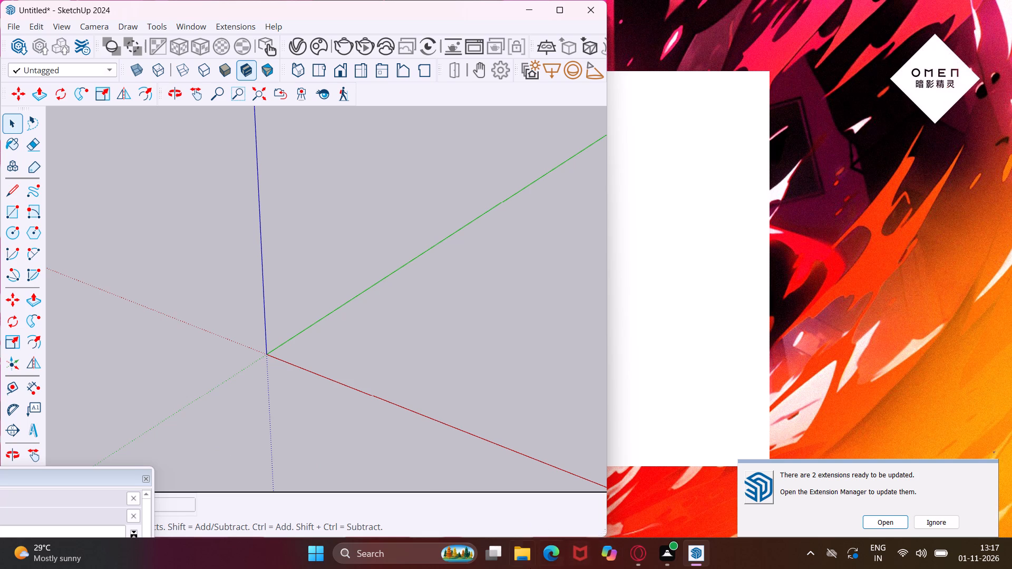
Open the first white two-storey villa image from the elevation folder in Downloads as a reference, and close the file browser.
left_click(511, 559)
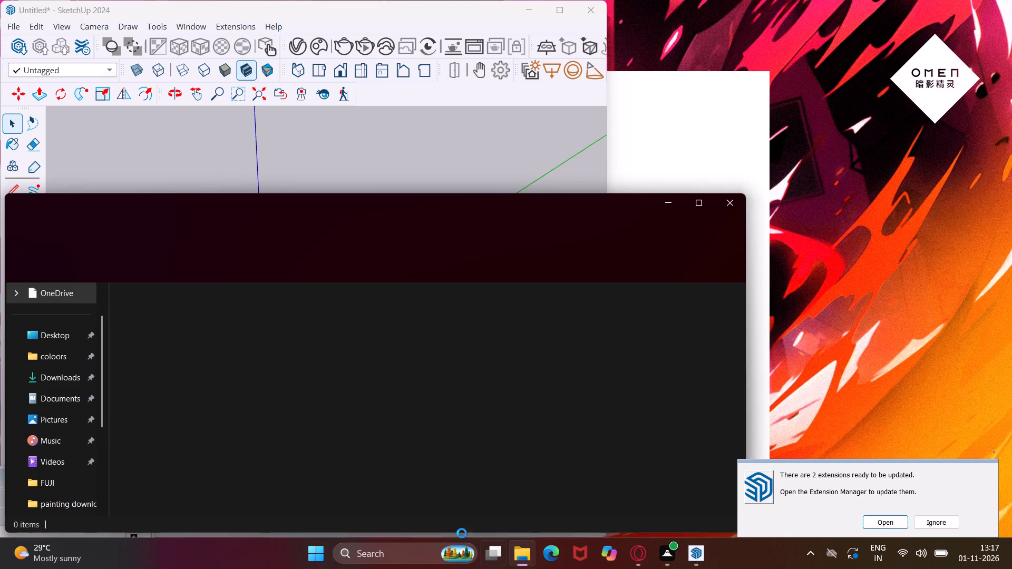
left_click(61, 384)
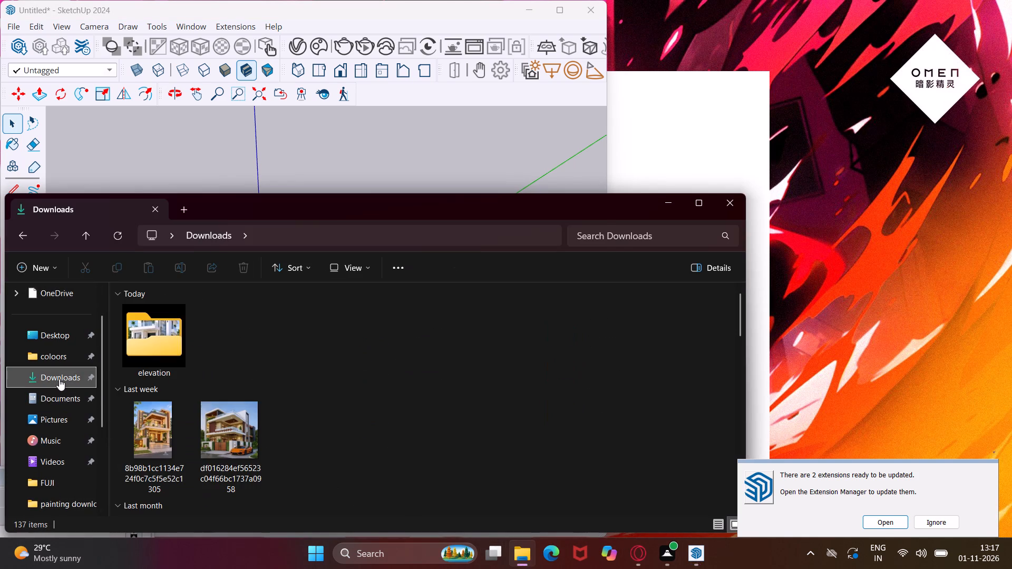
double_click(184, 341)
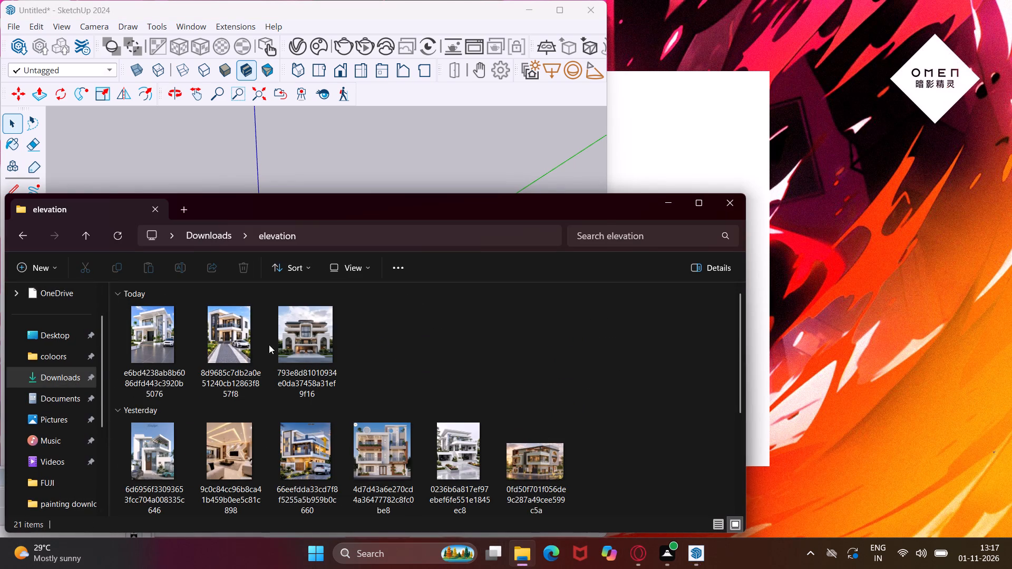
double_click(157, 374)
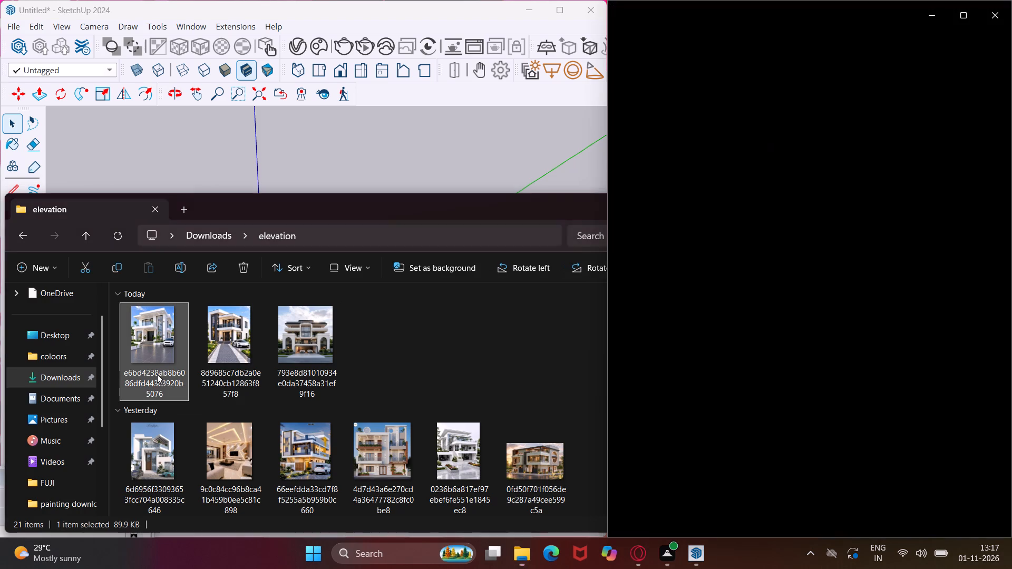
left_click(431, 209)
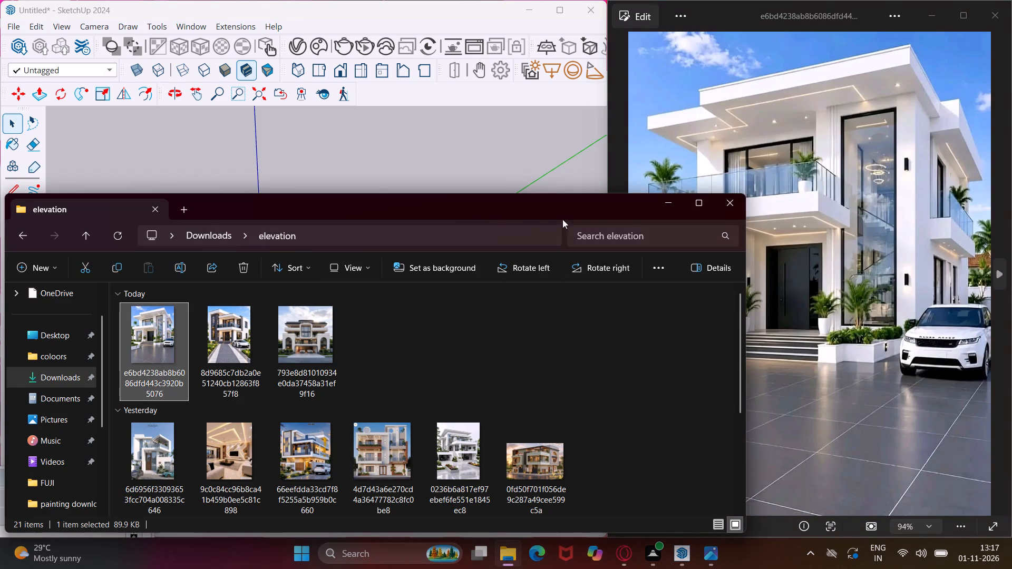
left_click_drag(739, 200, 739, 205)
Draw a 30' by 30' rectangle on the ground plane near the origin, between the red and green axes.
scroll(151, 338, "down", 3)
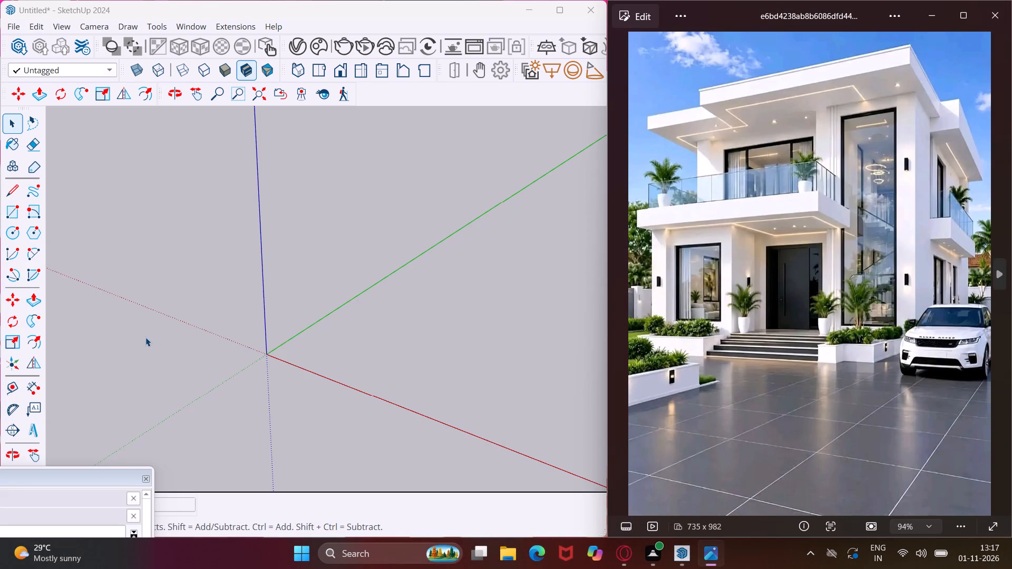
scroll(145, 337, "down", 14)
middle_click_drag(315, 368, 322, 404)
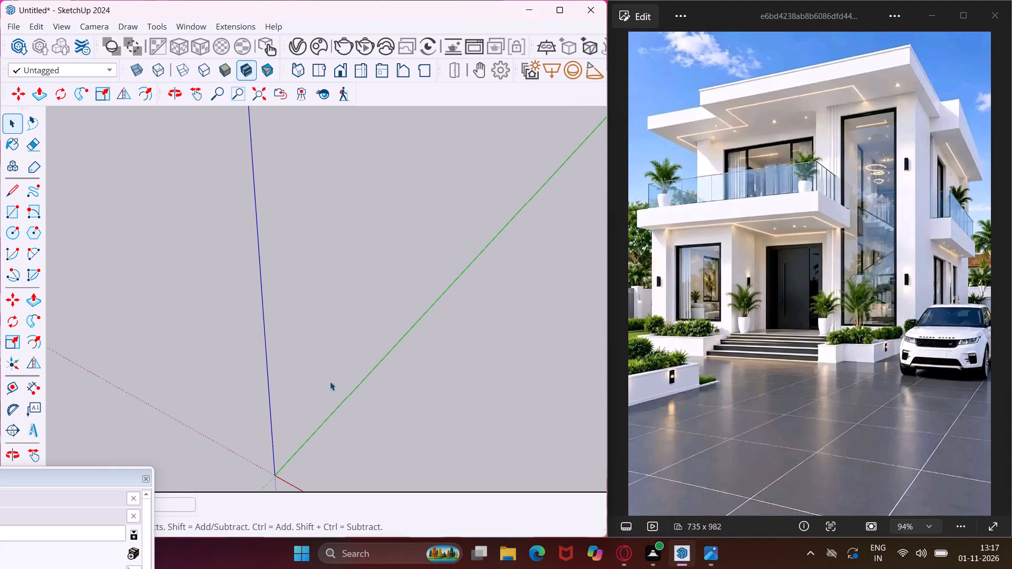
left_click(193, 97)
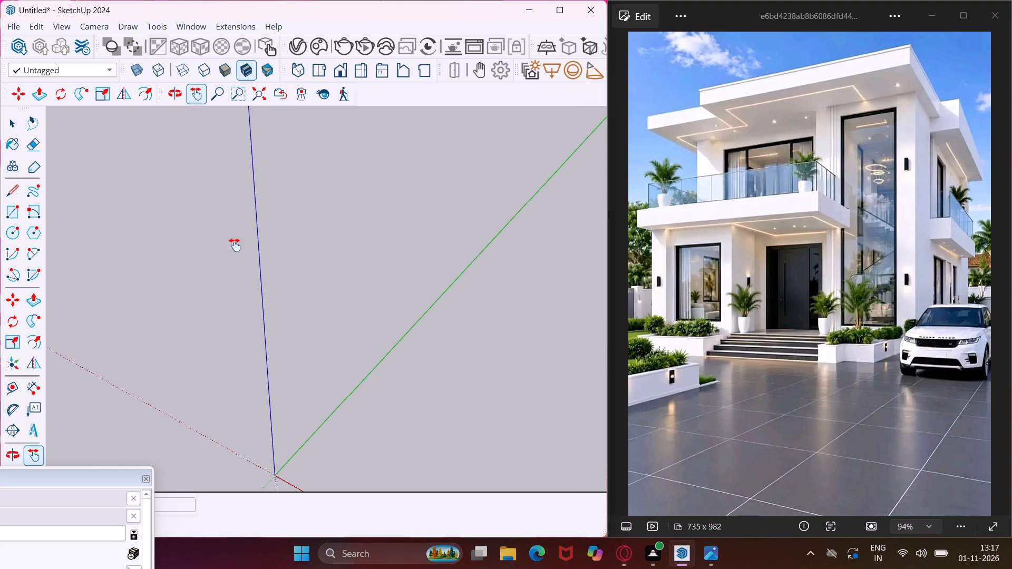
left_click_drag(315, 397, 173, 263)
middle_click_drag(270, 359, 271, 389)
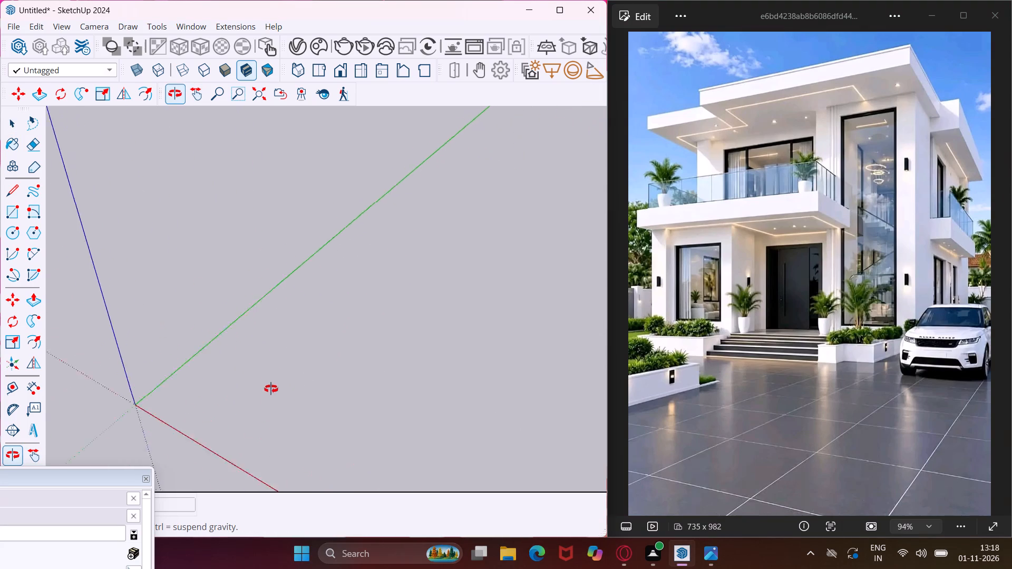
middle_click_drag(271, 389, 271, 399)
left_click_drag(257, 382, 220, 315)
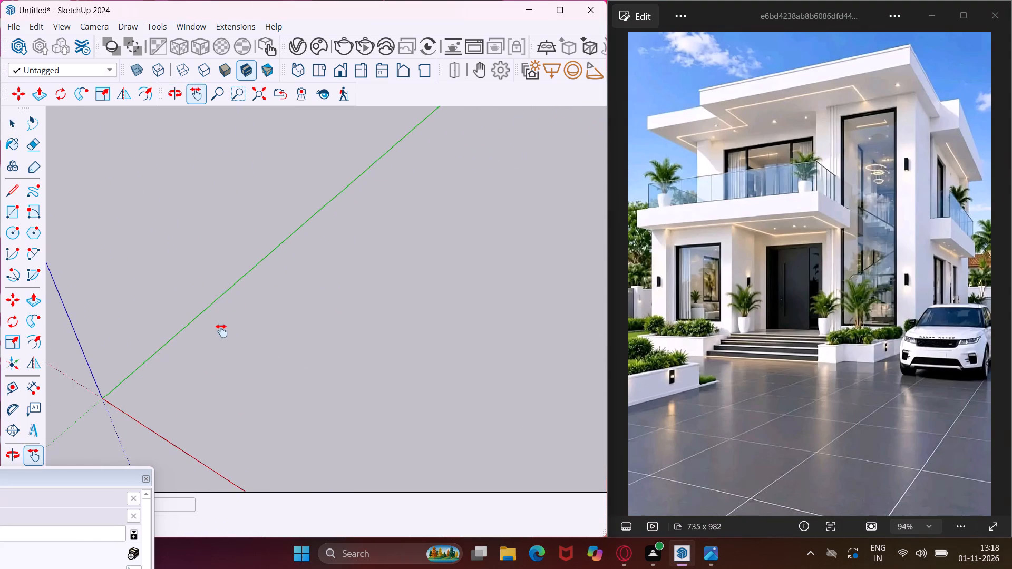
left_click_drag(218, 313, 213, 273)
middle_click_drag(212, 292, 206, 379)
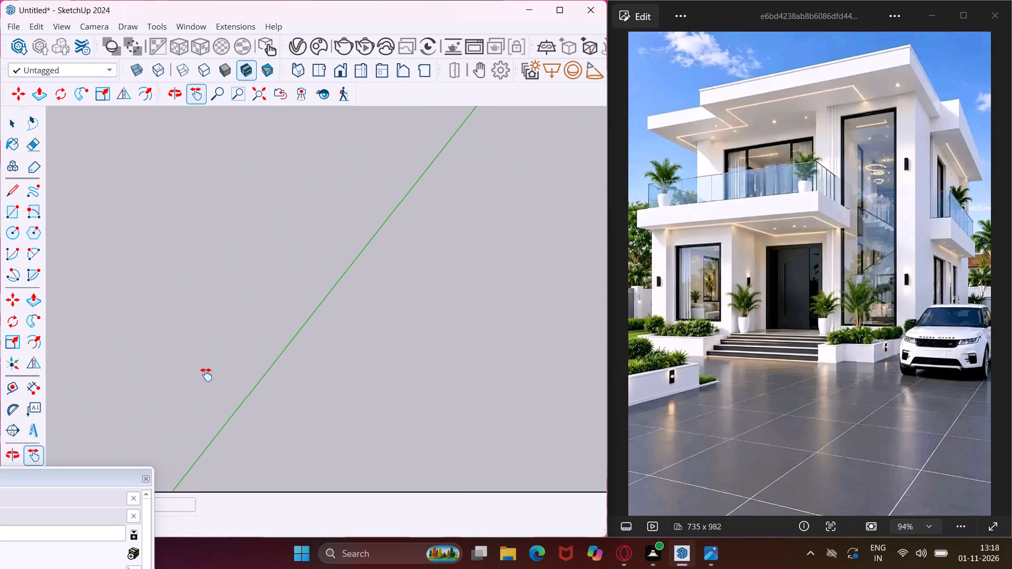
scroll(230, 298, "down", 2)
left_click_drag(238, 356, 257, 119)
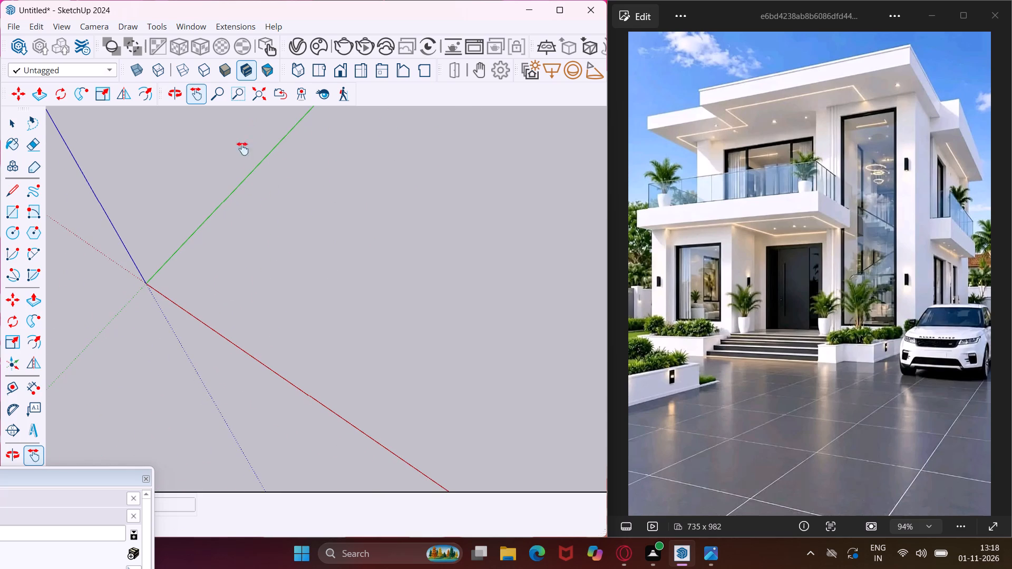
left_click(16, 213)
scroll(193, 288, "down", 1)
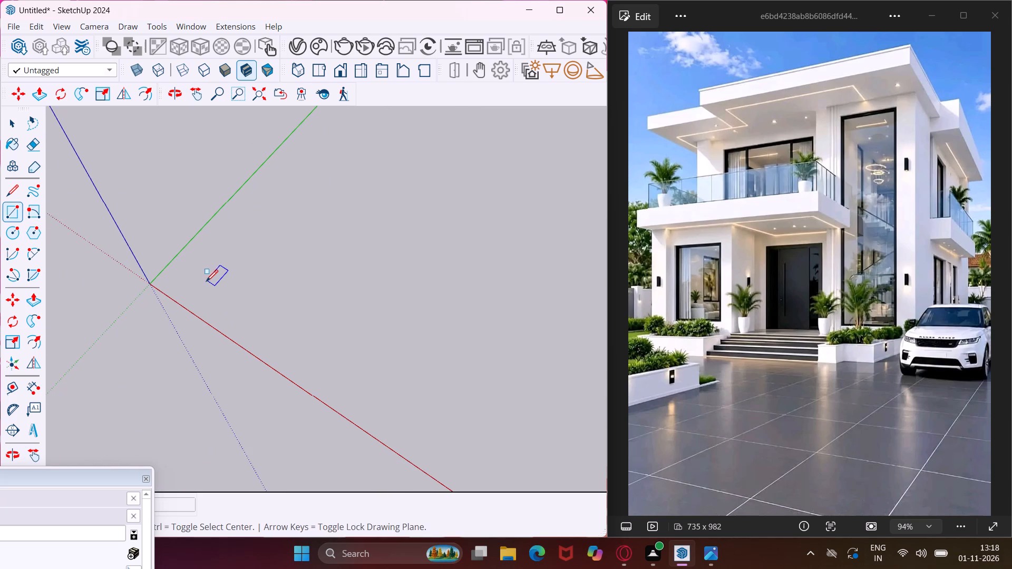
left_click(207, 287)
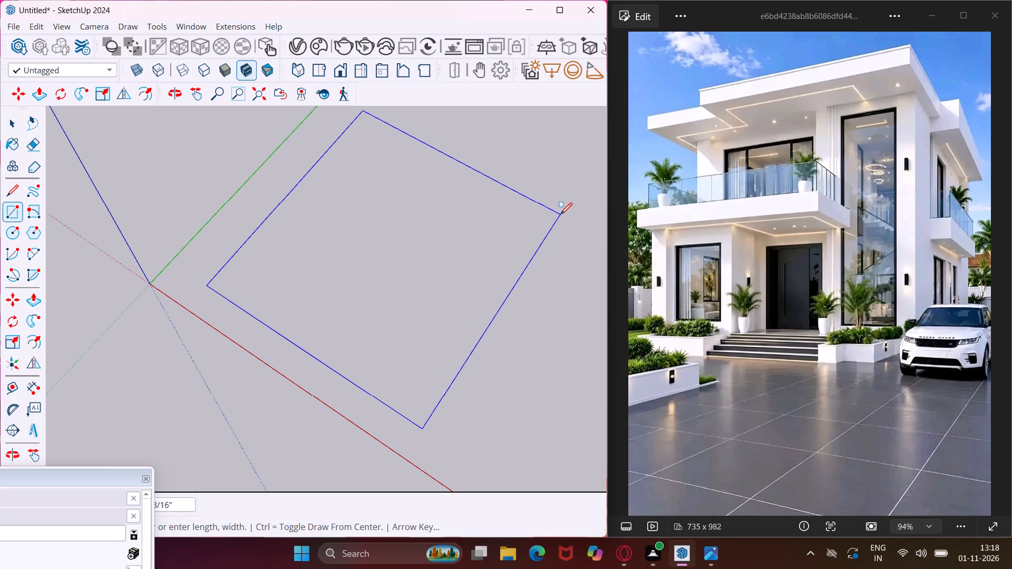
left_click(556, 200)
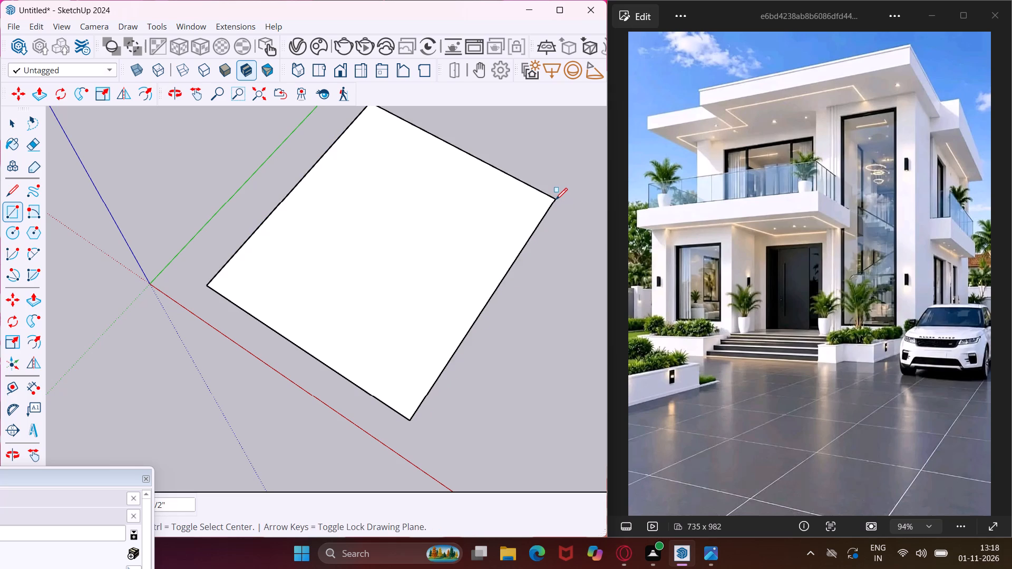
type("30',30'")
key("Return")
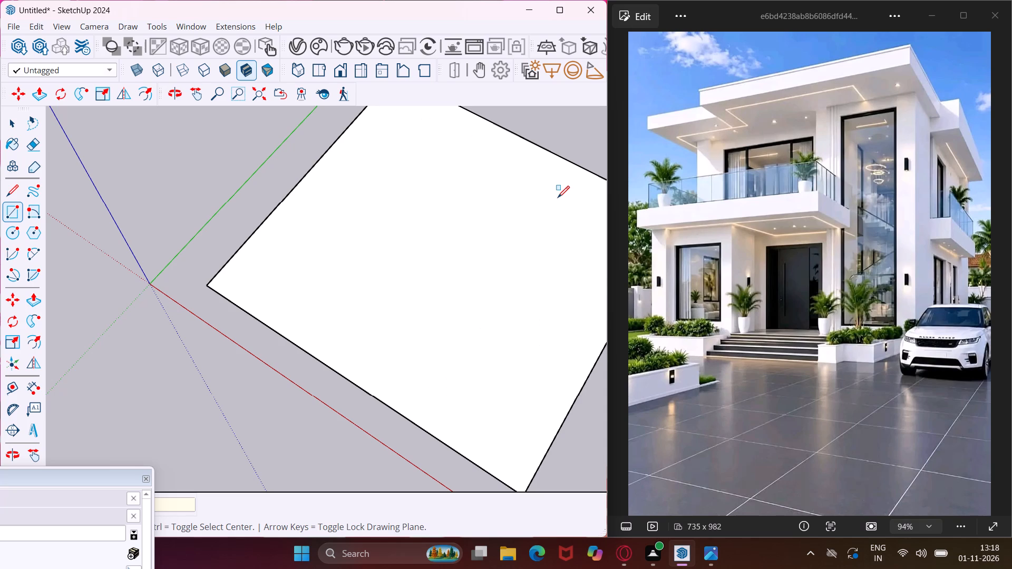
scroll(301, 237, "down", 4)
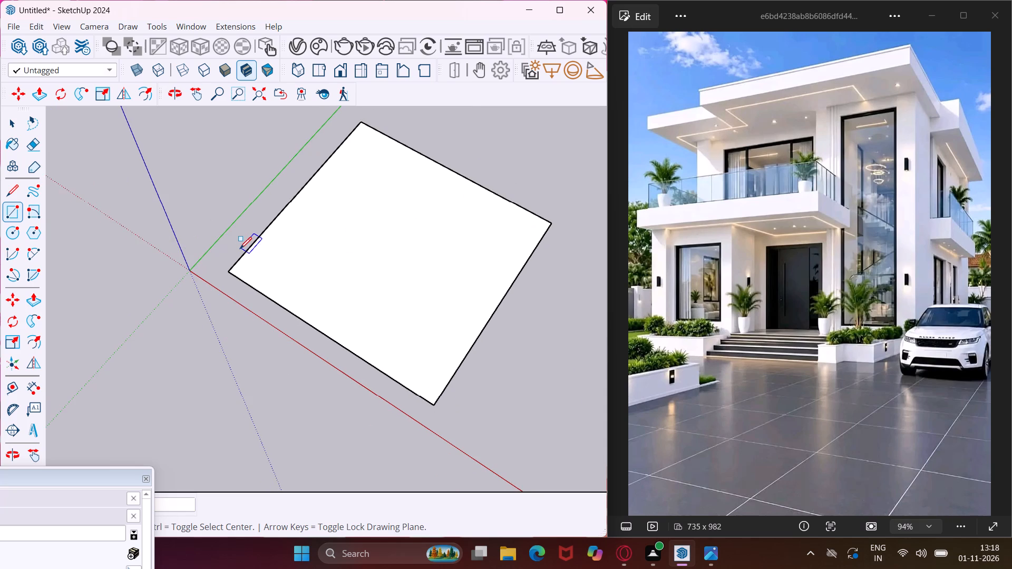
key("Escape")
key("space")
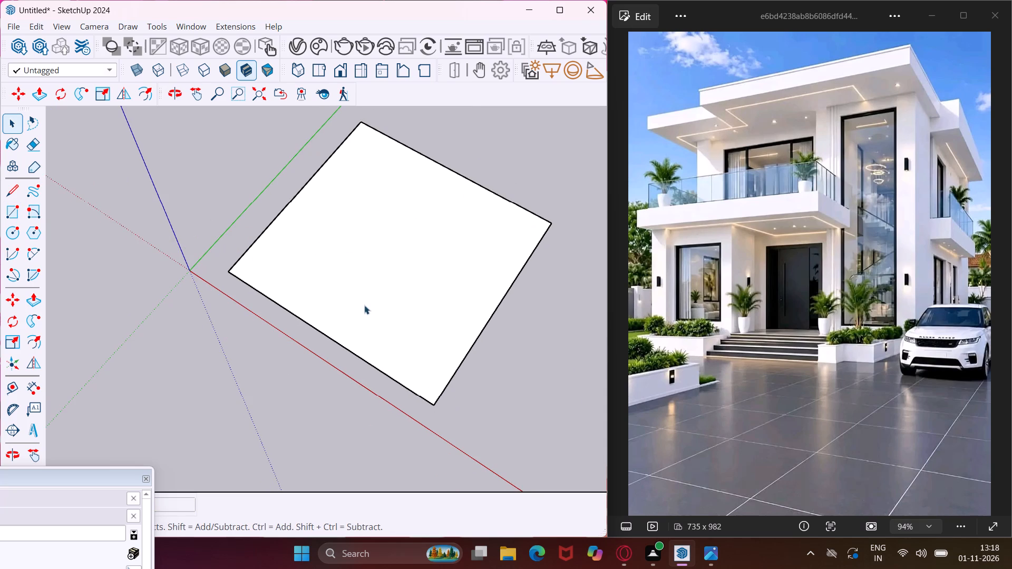
Place a guide line 9" inside the square's edge that runs beside the green axis.
scroll(374, 302, "up", 2)
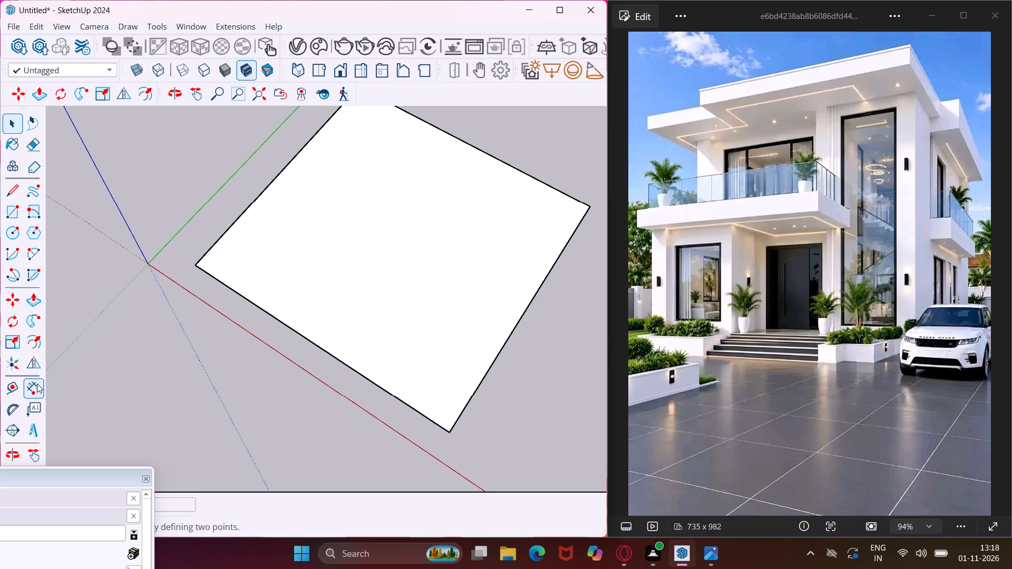
left_click(19, 379)
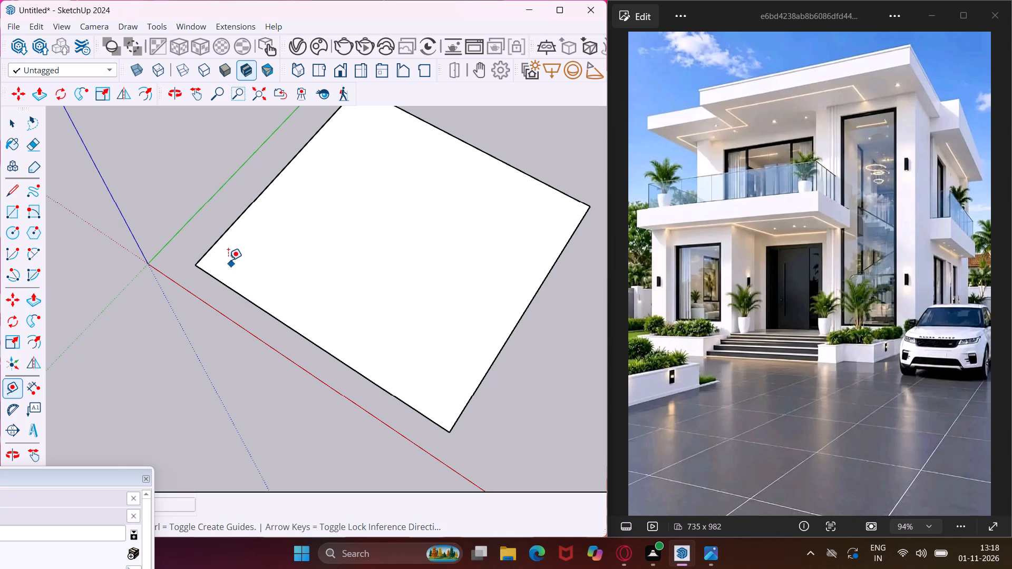
scroll(206, 244, "up", 3)
left_click(216, 240)
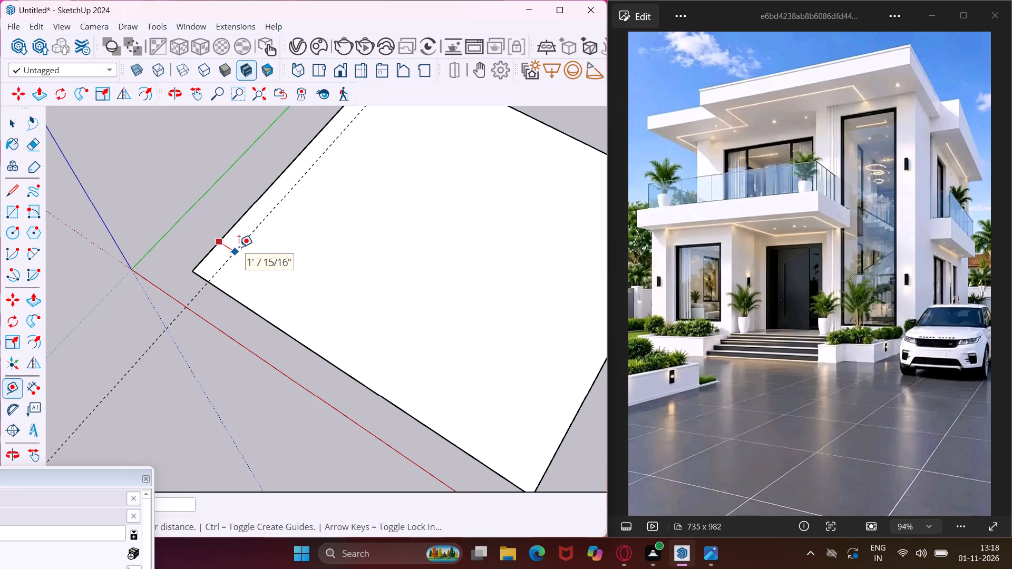
key("9")
key("shift+quotedbl")
key("Return")
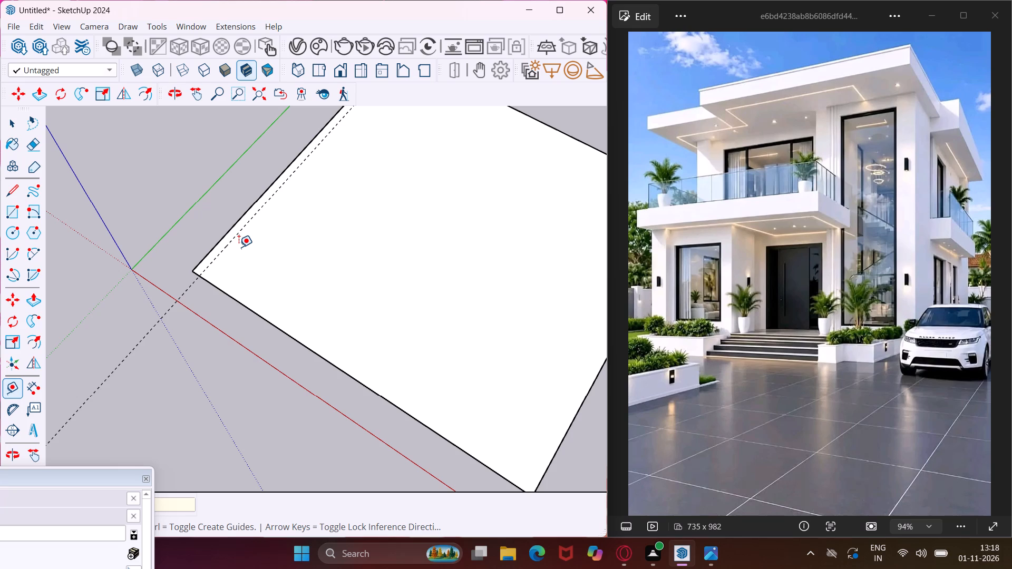
Place a guide line 9" inside the square's edge that runs beside the red axis.
scroll(239, 247, "up", 3)
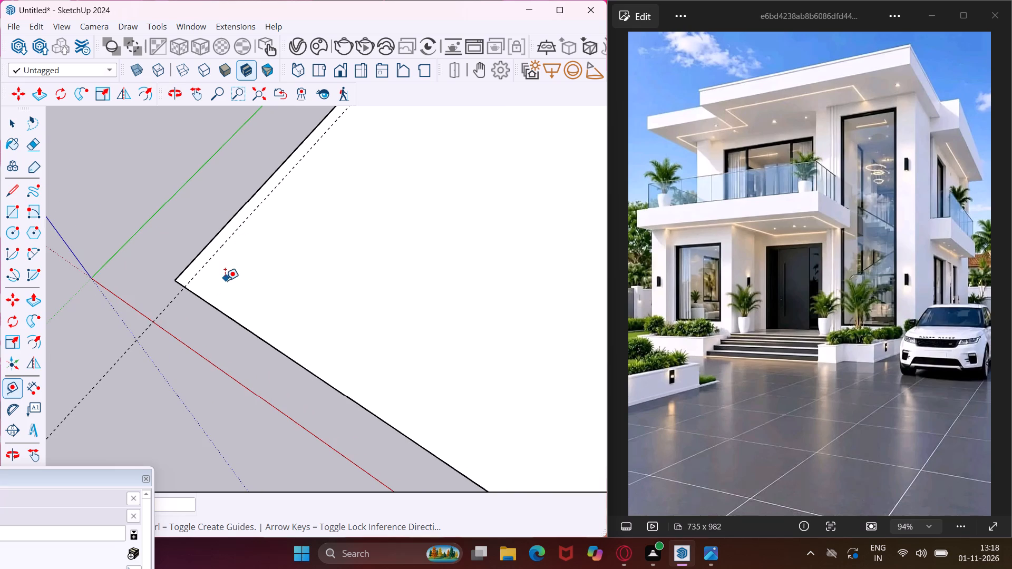
left_click(213, 308)
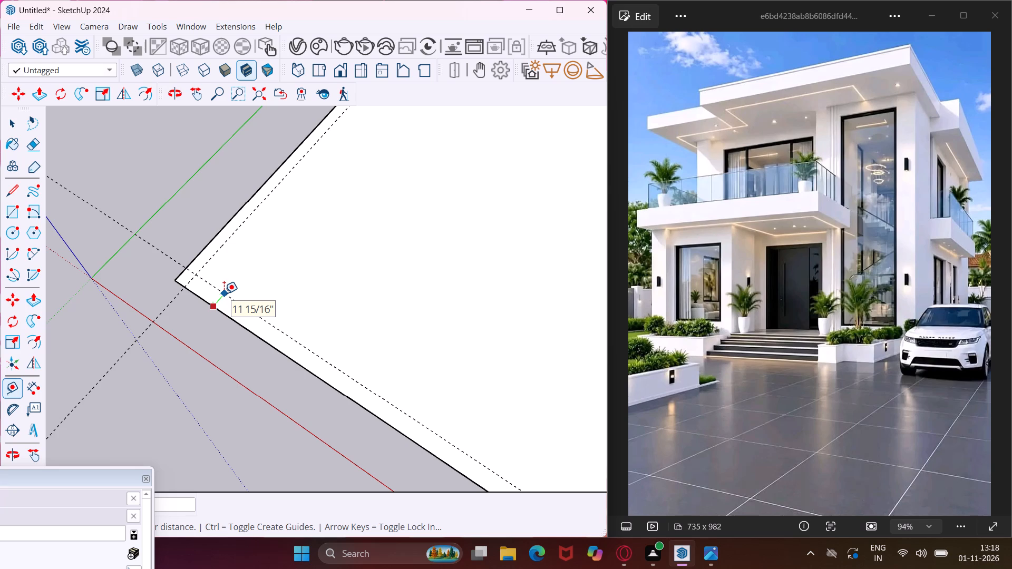
key("9")
key("shift+quotedbl")
key("Return")
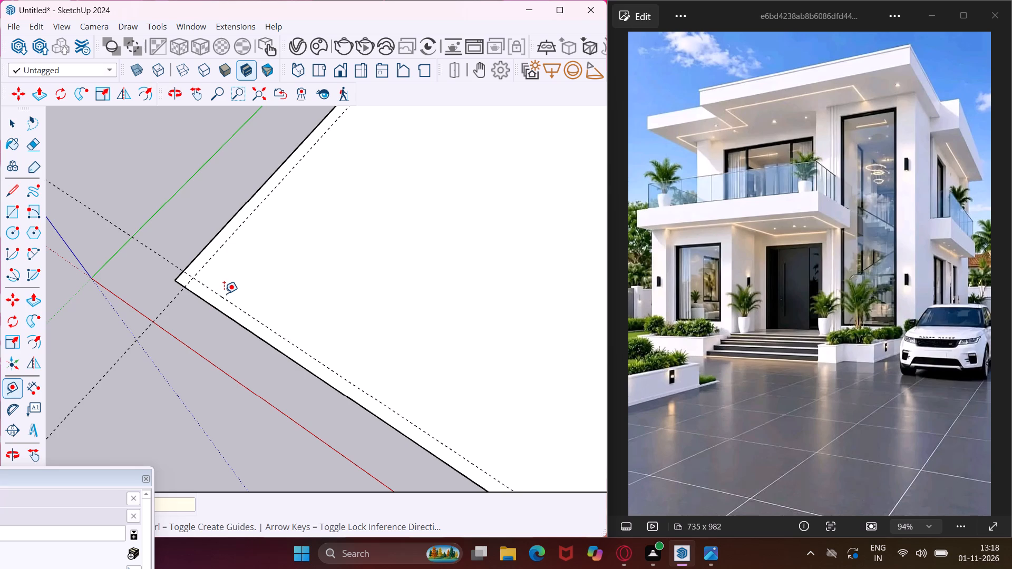
Place a guide line 6' further inward from the 9" guide parallel to the red axis.
left_click(269, 329)
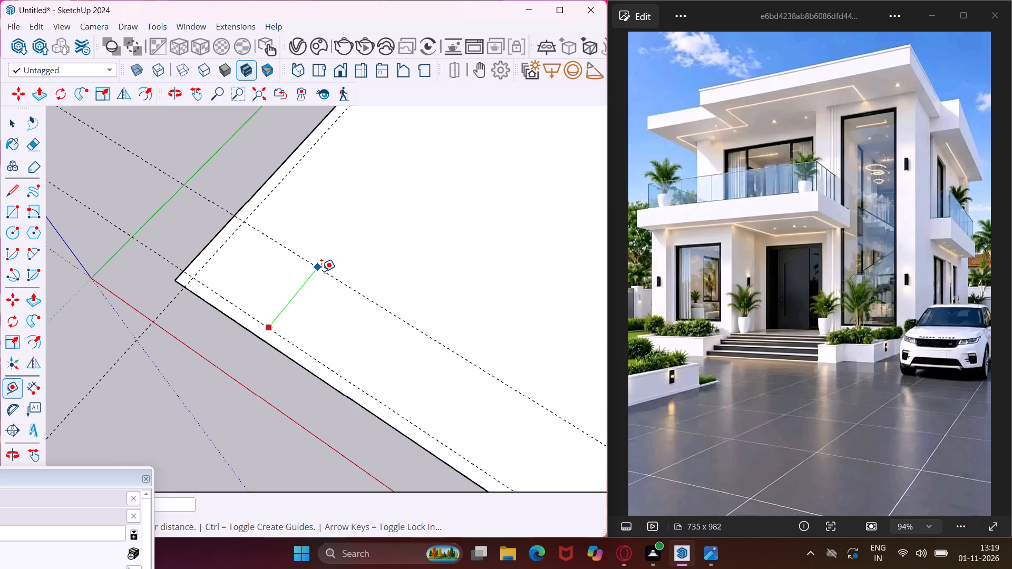
type("6'")
key("Return")
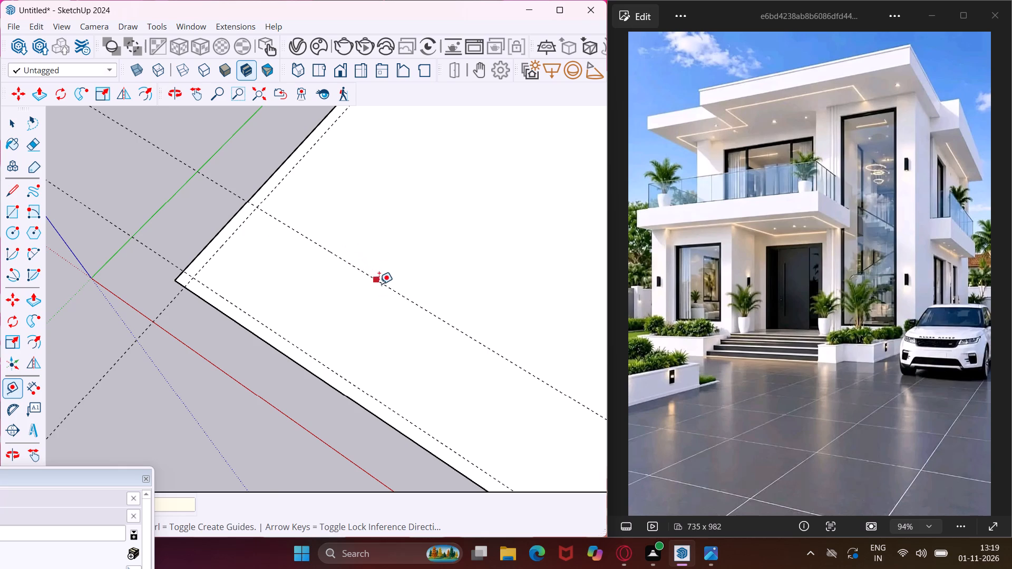
Place a guide line parallel to the green axis, offset from the nearby 9" guide roughly a third of the way across the square.
scroll(384, 287, "up", 3)
scroll(290, 294, "down", 2)
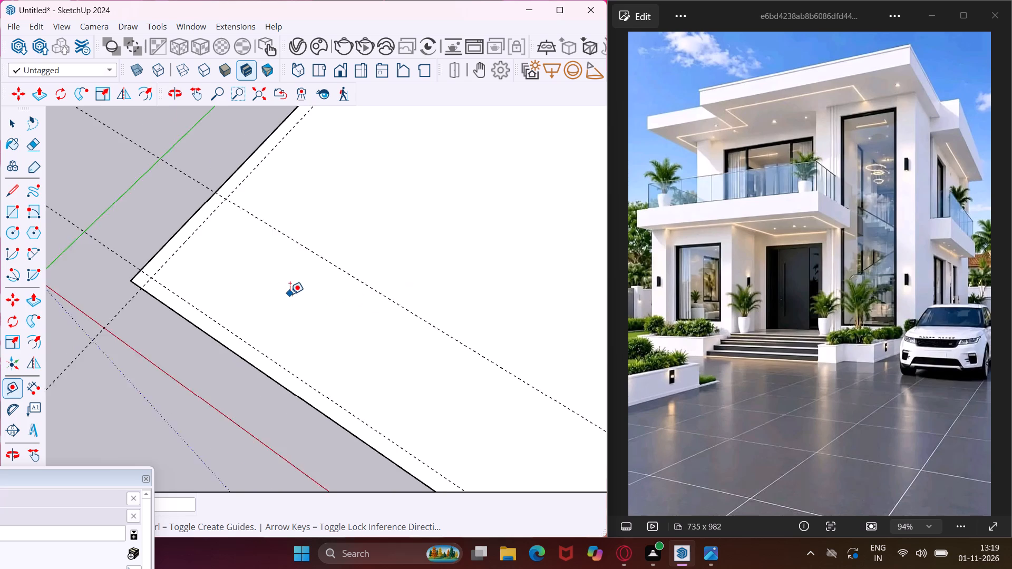
scroll(290, 294, "down", 1)
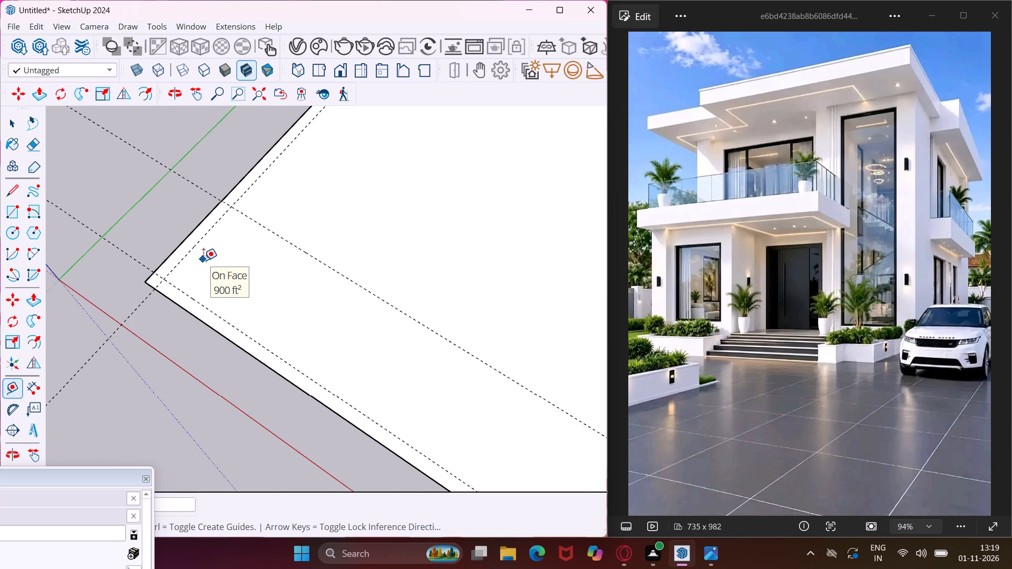
left_click(194, 251)
scroll(218, 282, "down", 1)
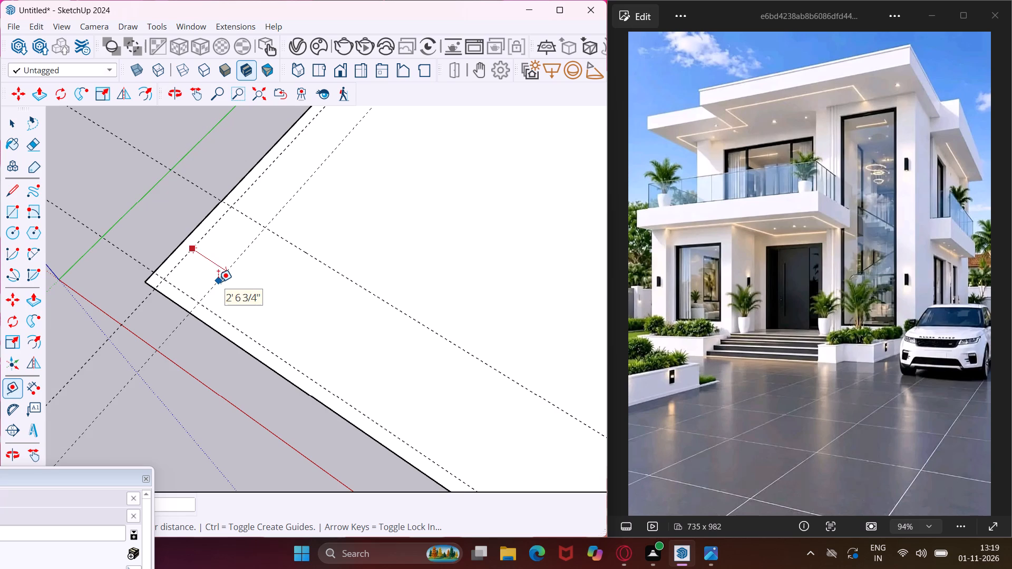
scroll(218, 282, "down", 1)
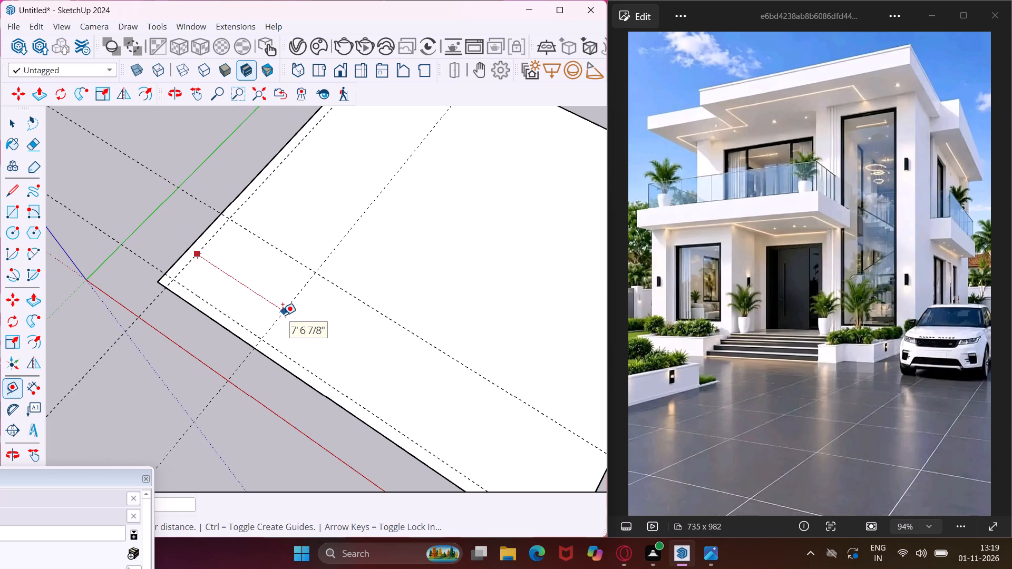
scroll(290, 312, "down", 1)
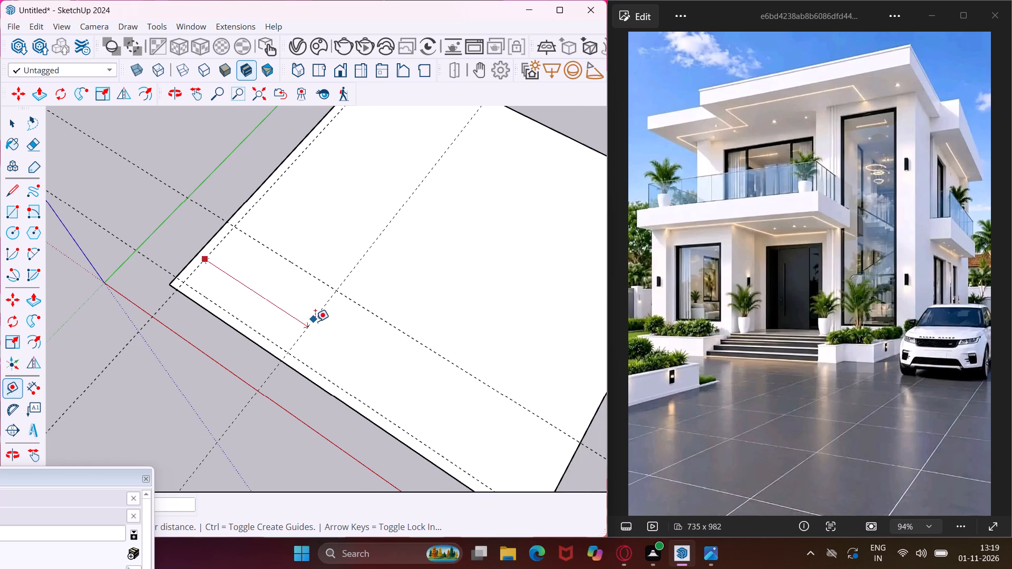
left_click(319, 324)
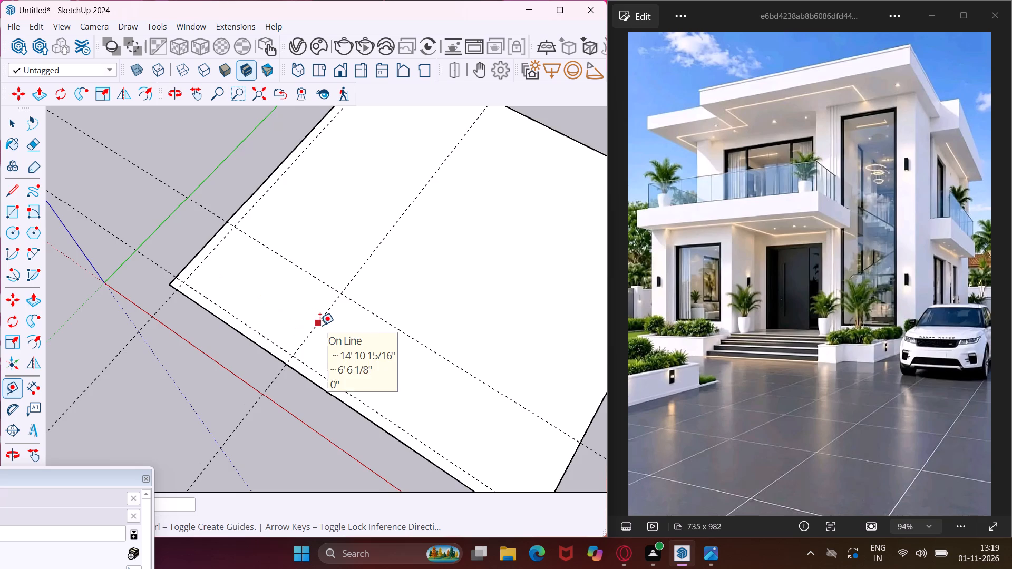
Place a guide line 9" from the new cross guide, on its side toward the green axis.
scroll(320, 325, "up", 2)
left_click(316, 323)
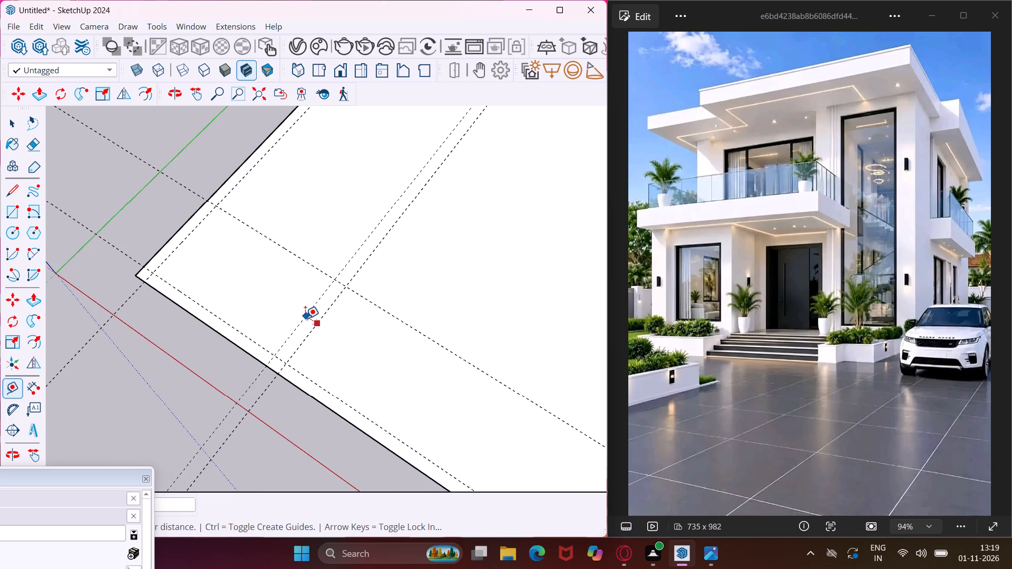
type("9\"")
key("Return")
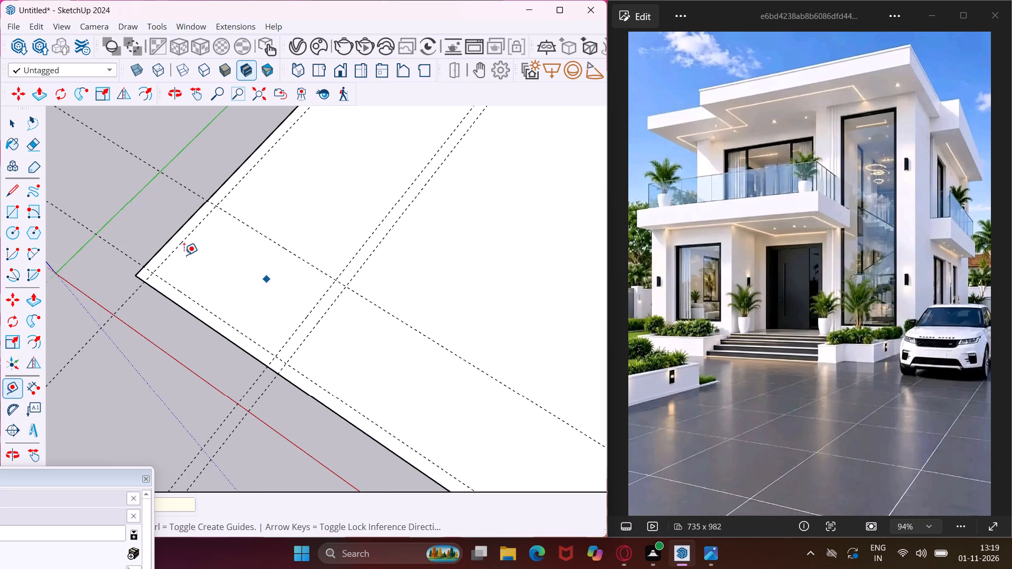
Place a guide line 9" further inward from the 6' guide that runs parallel to the red axis.
scroll(182, 253, "down", 4)
scroll(330, 318, "up", 3)
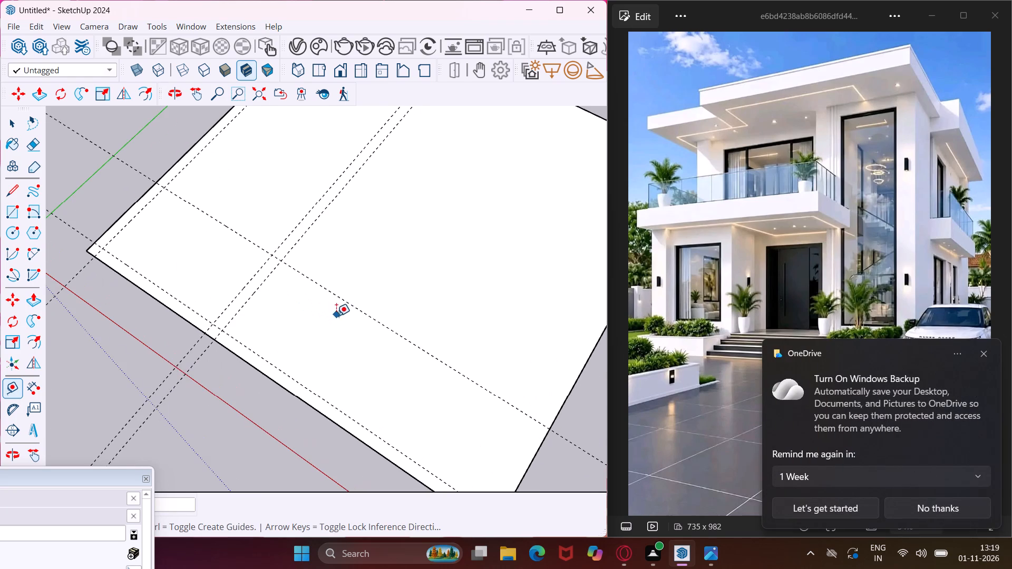
left_click(353, 311)
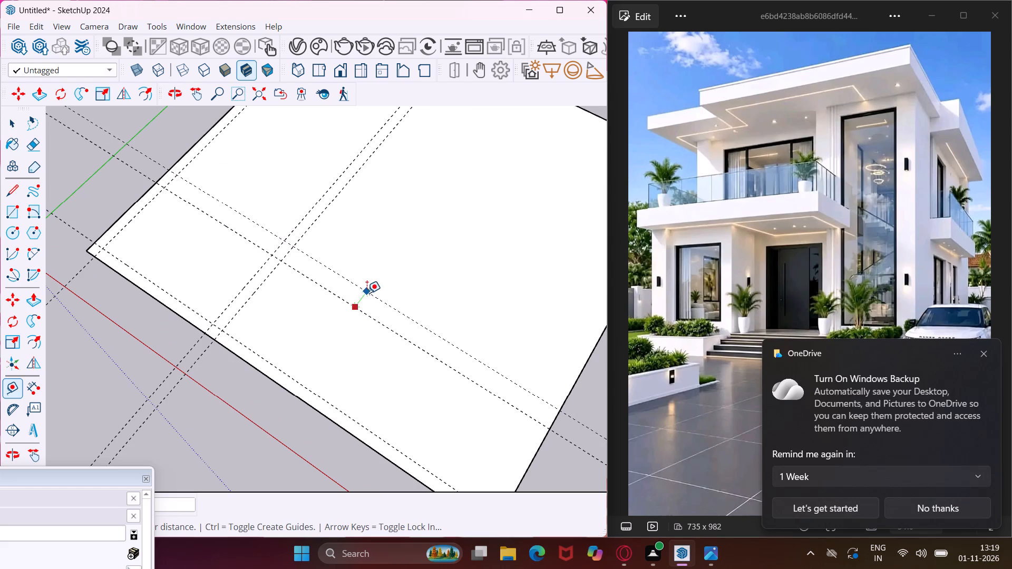
type("9\"")
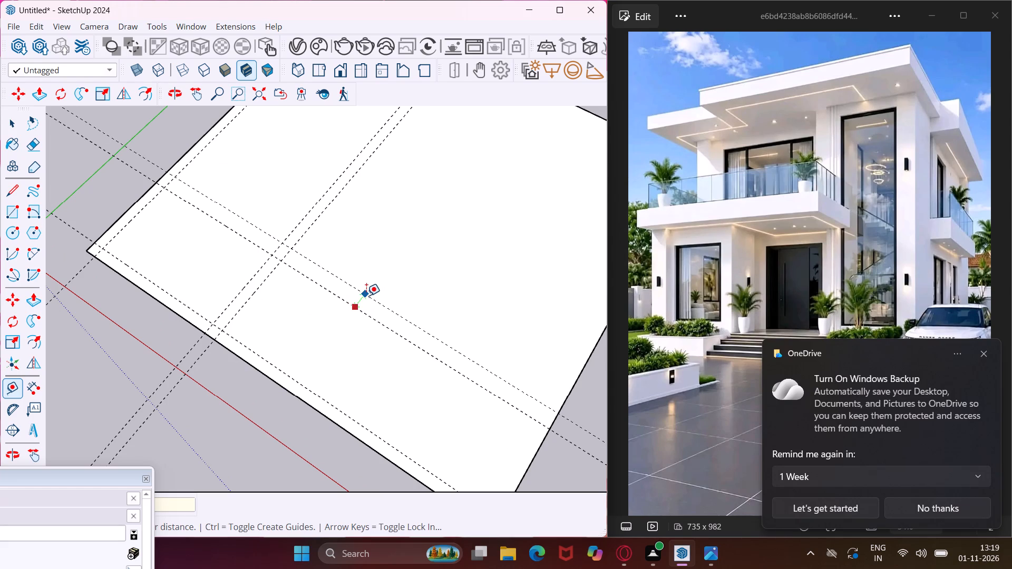
key("Return")
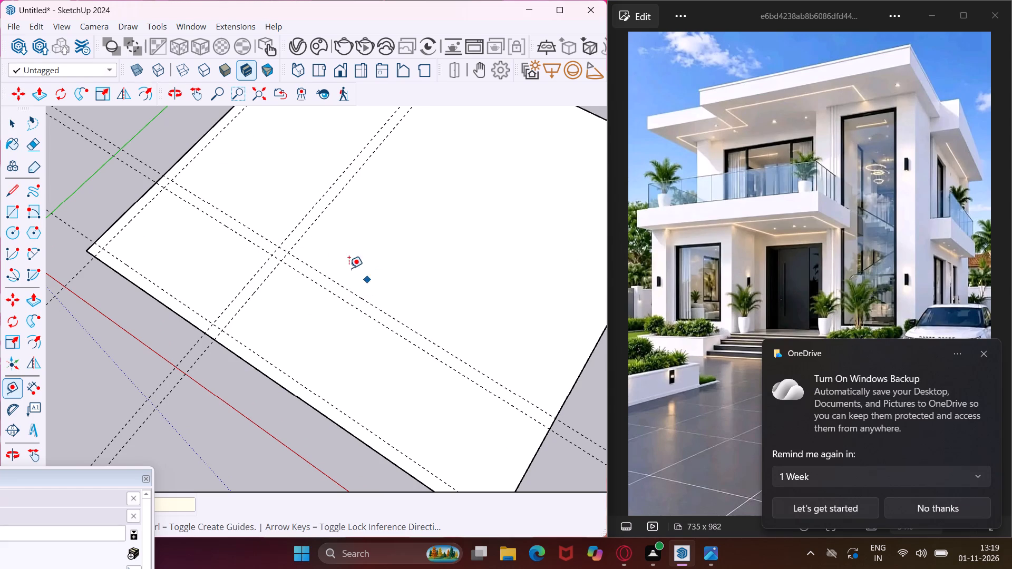
Dismiss the OneDrive backup reminder covering the reference image.
scroll(288, 244, "down", 4)
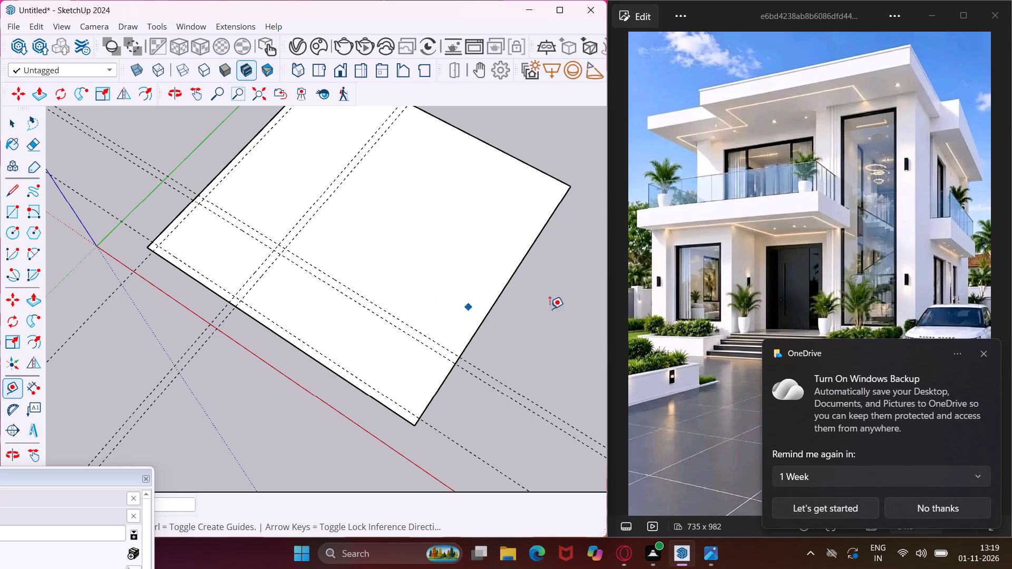
left_click(982, 355)
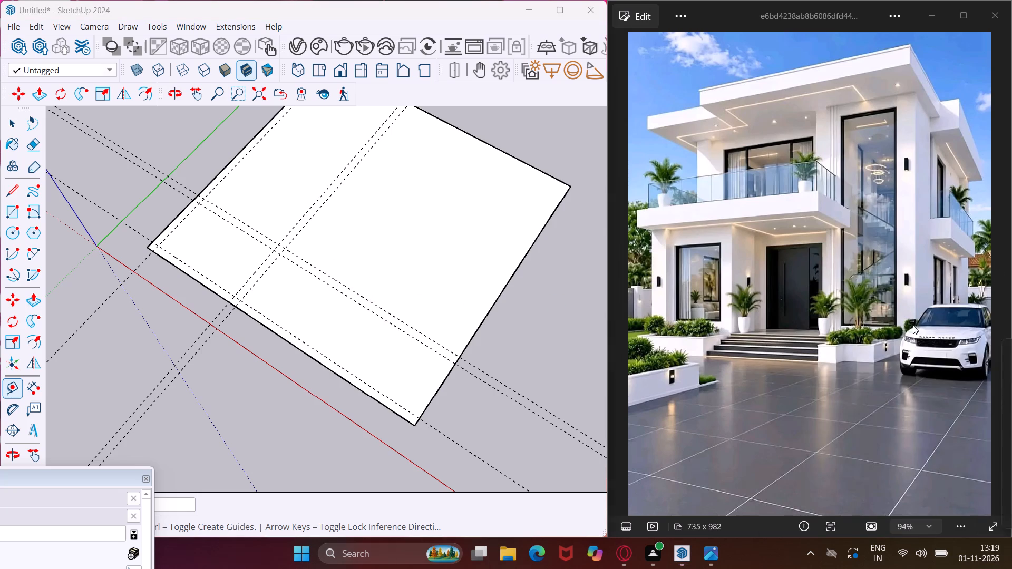
Place a guide line 9" inside the square's edge farthest from the green axis.
scroll(841, 291, "up", 3)
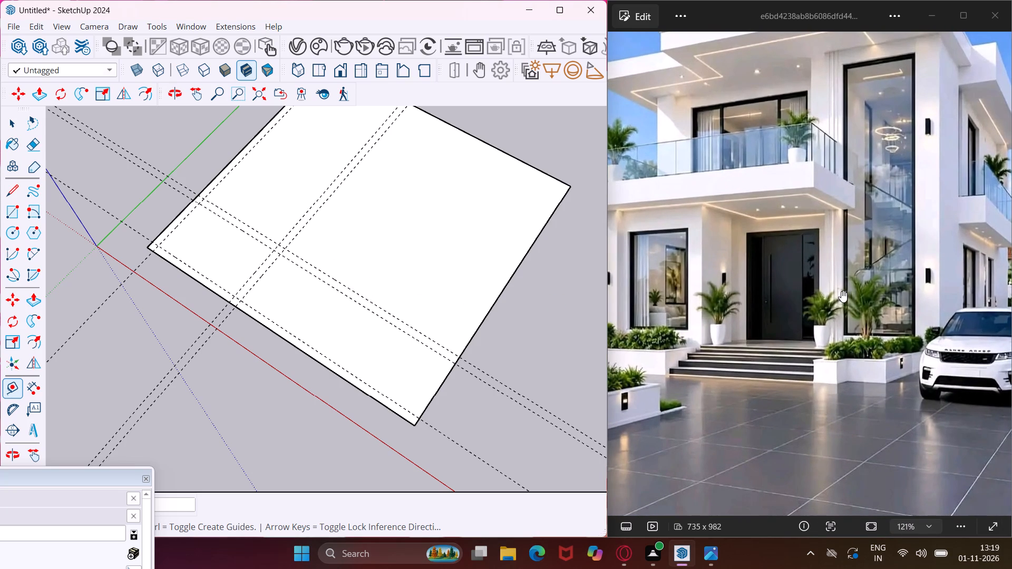
scroll(841, 291, "down", 2)
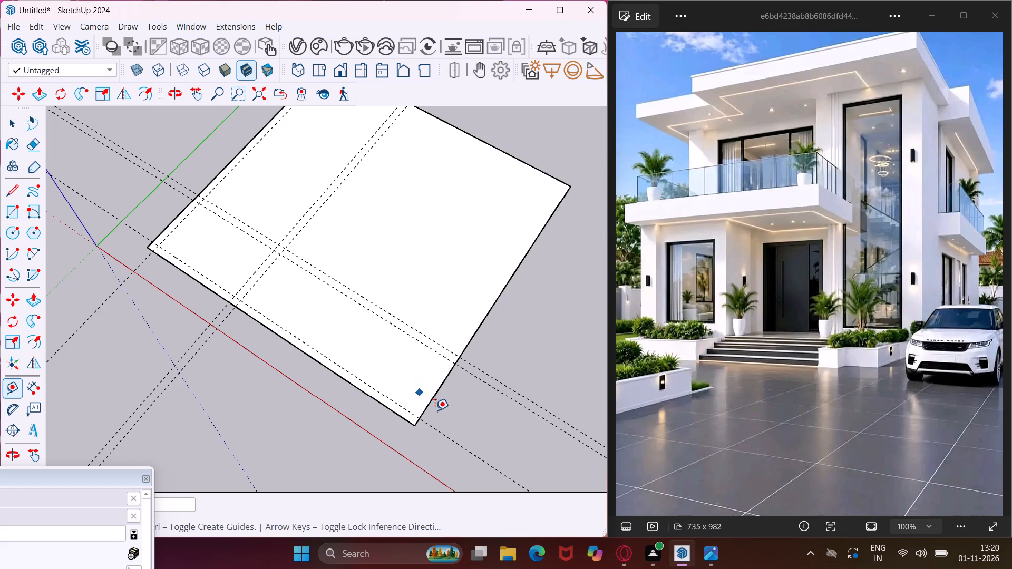
left_click(441, 388)
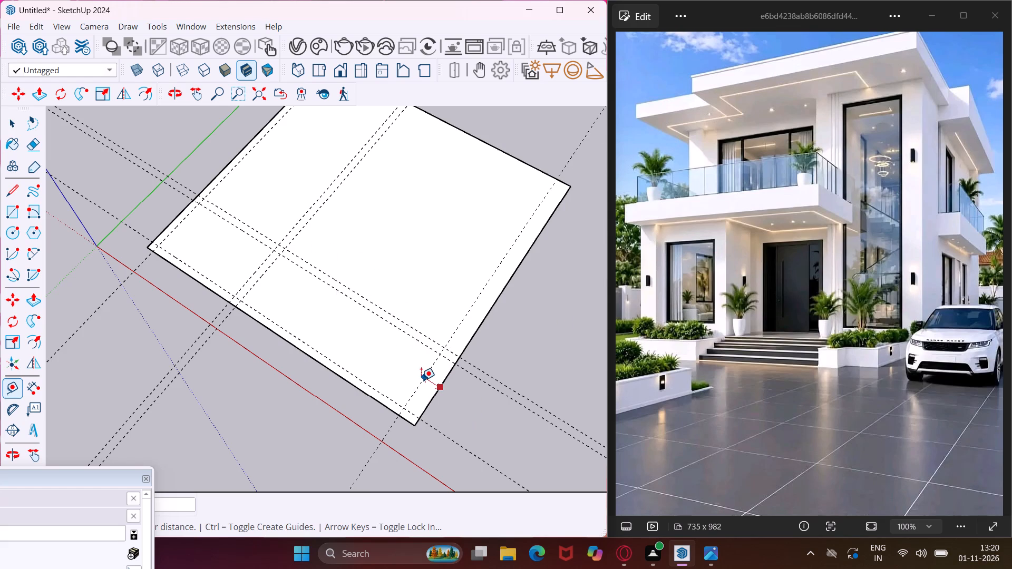
type("9\"")
key("Return")
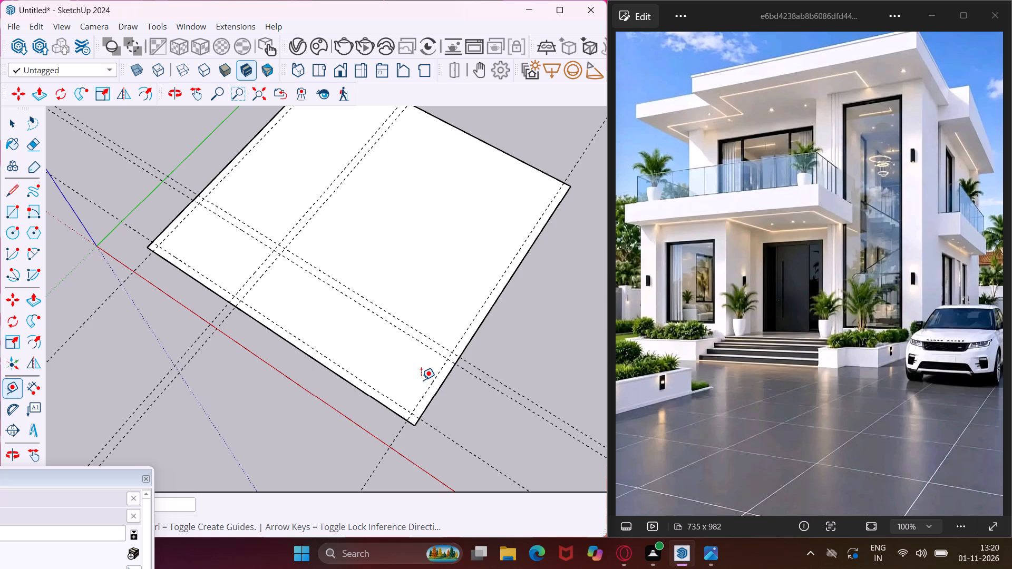
Place a guide line 9" inside the square's edge farthest from the red axis.
scroll(391, 339, "down", 2)
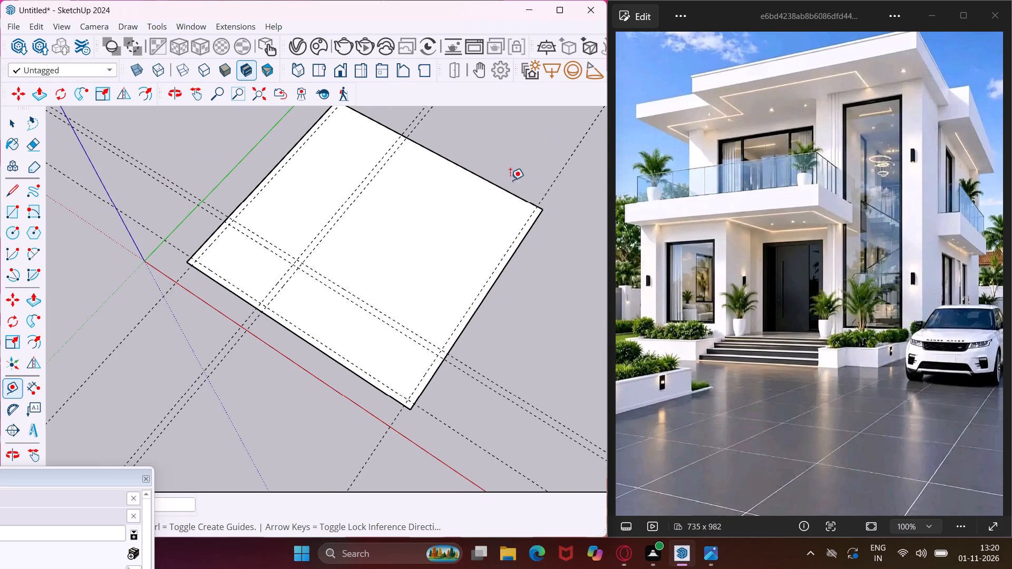
scroll(510, 182, "up", 3)
left_click(503, 194)
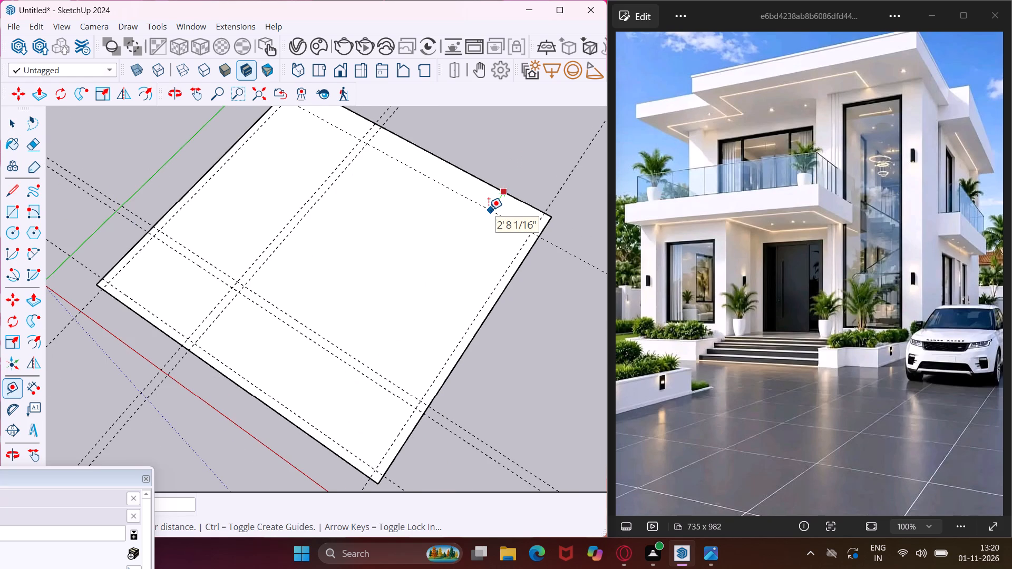
type("9\"")
key("Return")
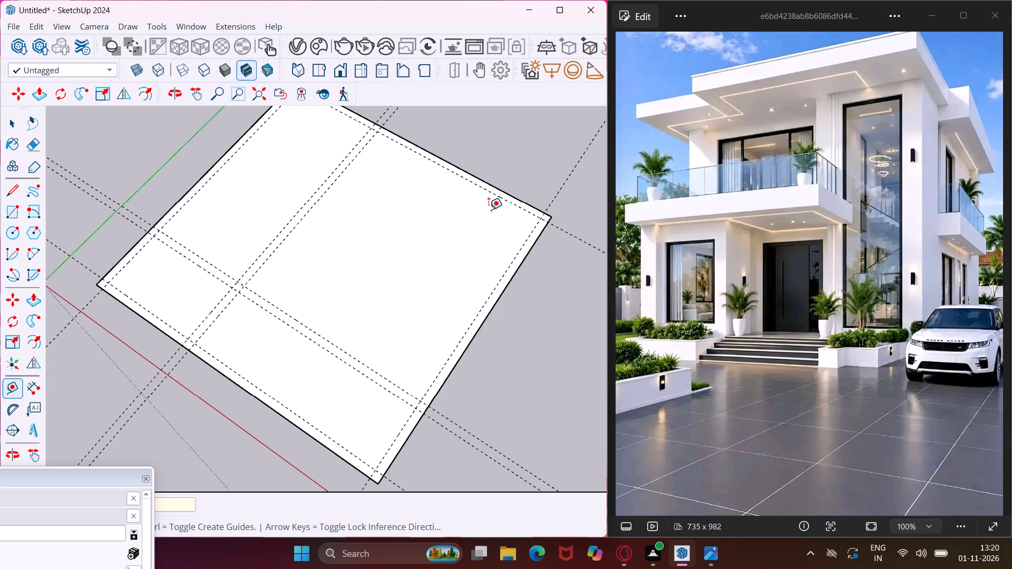
Place a guide line inward from the 9" guide farthest from the green axis, roughly a third of the way across the square.
scroll(394, 434, "up", 2)
left_click(399, 431)
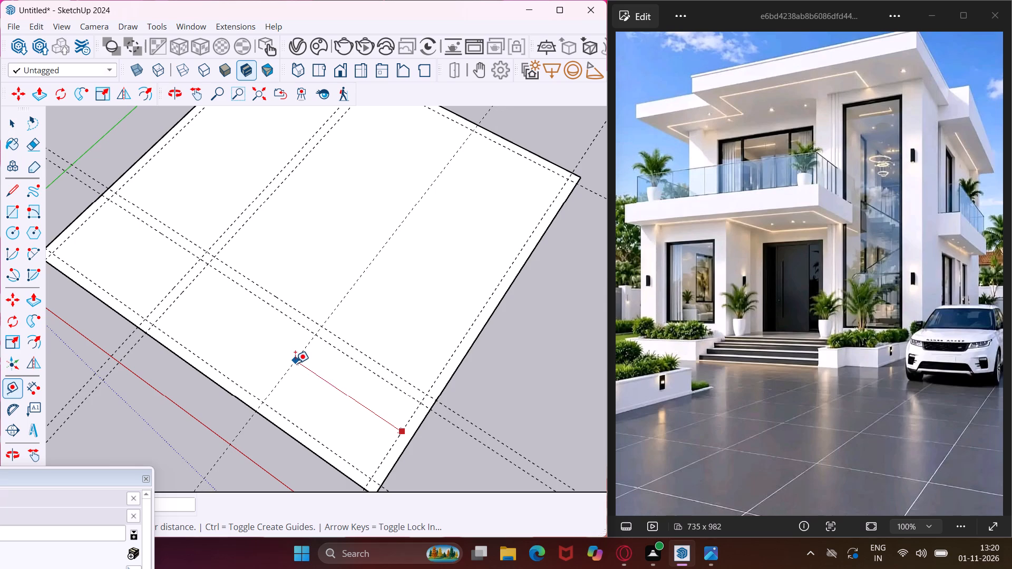
left_click(295, 363)
Place a parallel guide line 9" from that new guide, on its side toward the green axis.
scroll(295, 363, "up", 2)
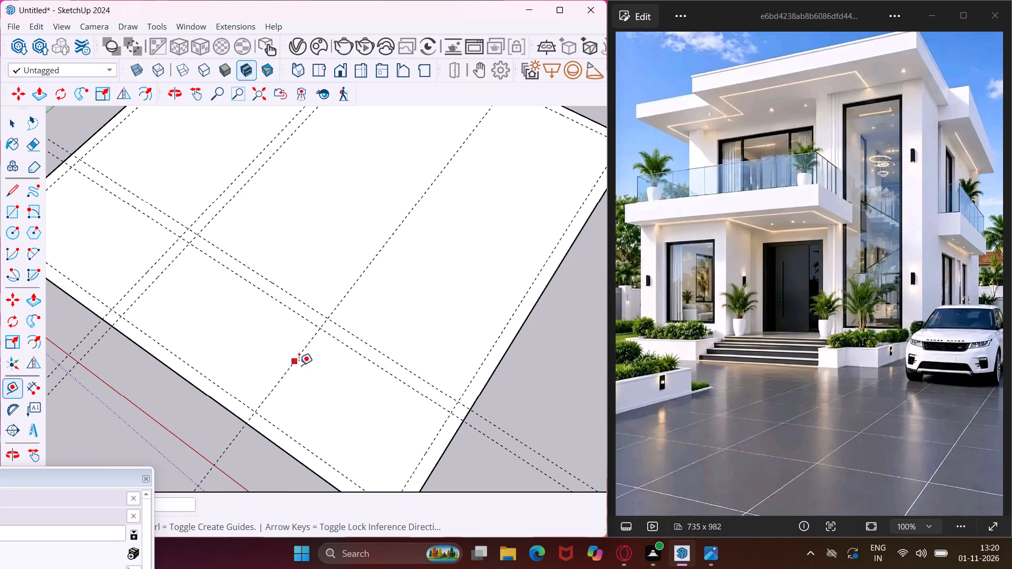
left_click(297, 361)
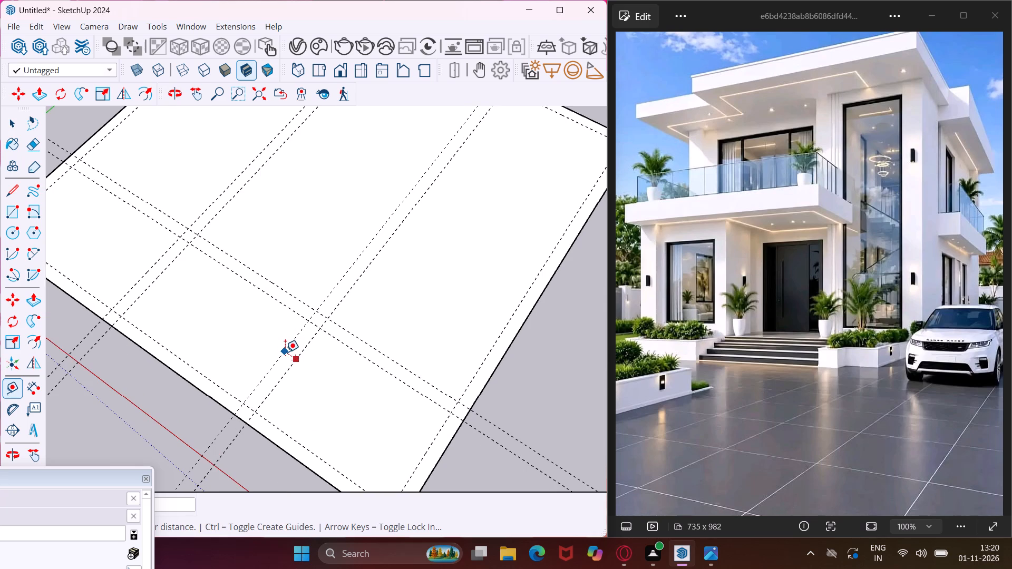
type("9\"")
key("Return")
Place a guide line 1' further inward from the inner guide of the 9" pair parallel to the red axis.
scroll(256, 370, "down", 1)
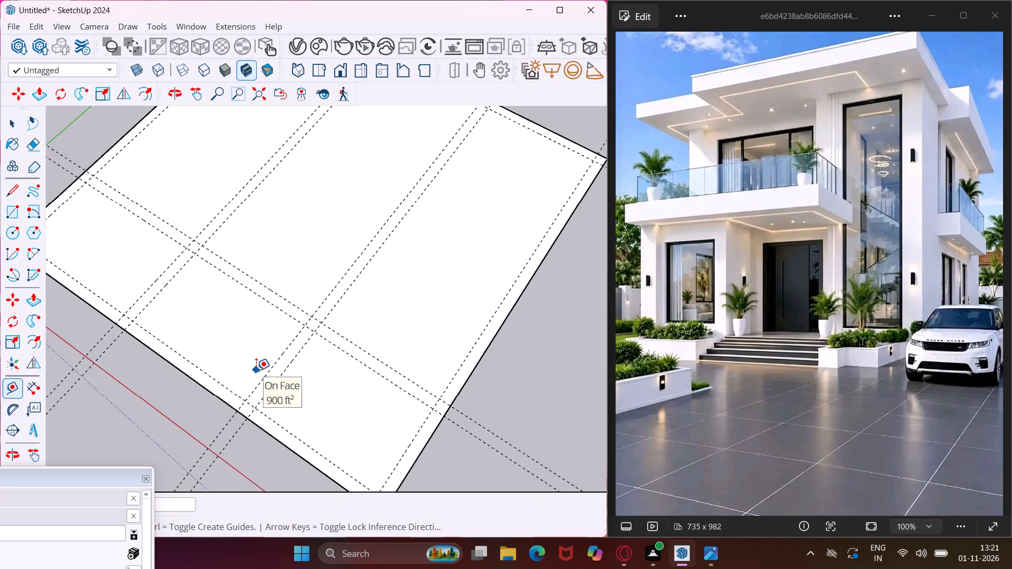
scroll(256, 370, "down", 2)
middle_click_drag(283, 348, 460, 297)
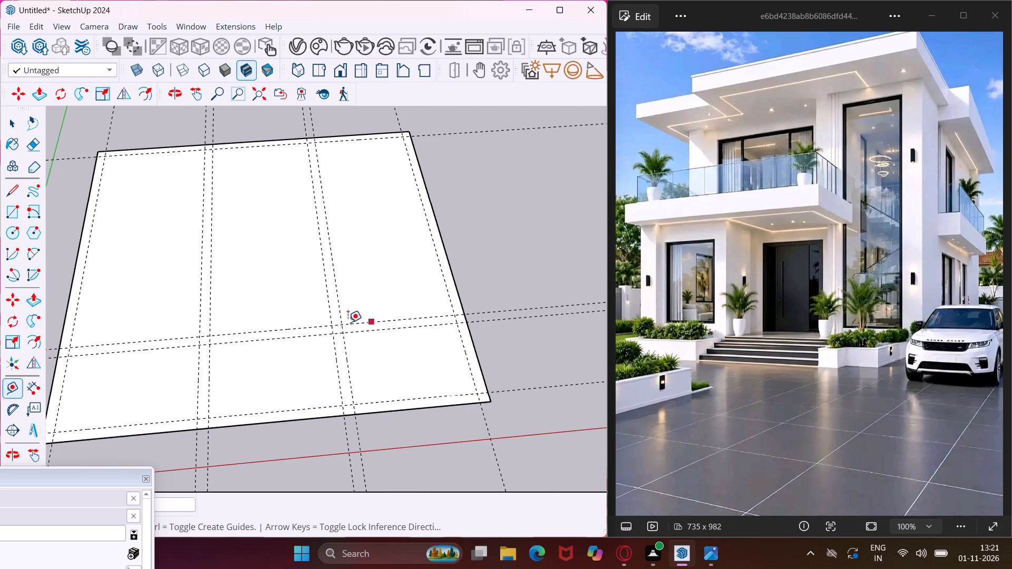
scroll(351, 330, "up", 2)
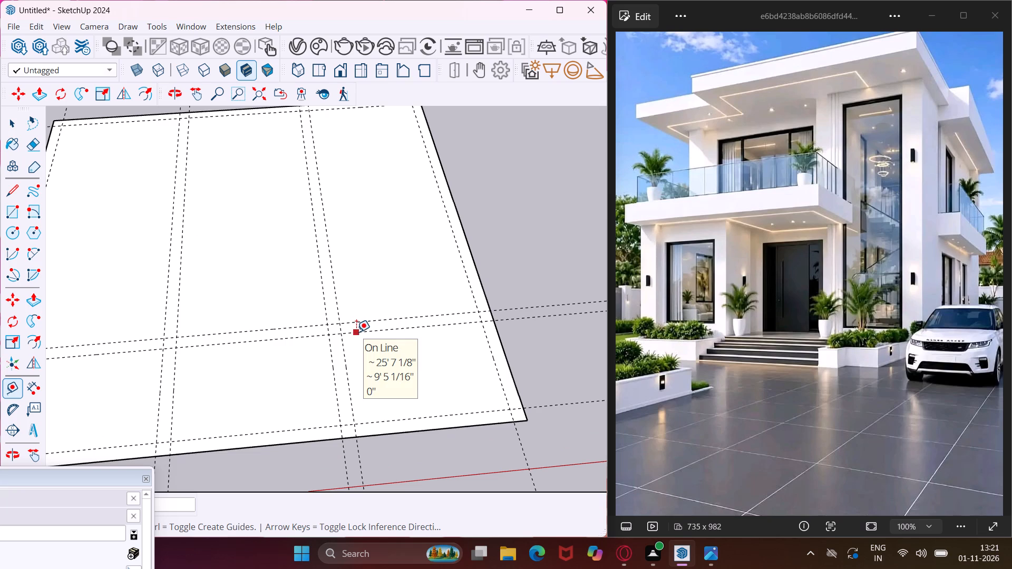
left_click(279, 327)
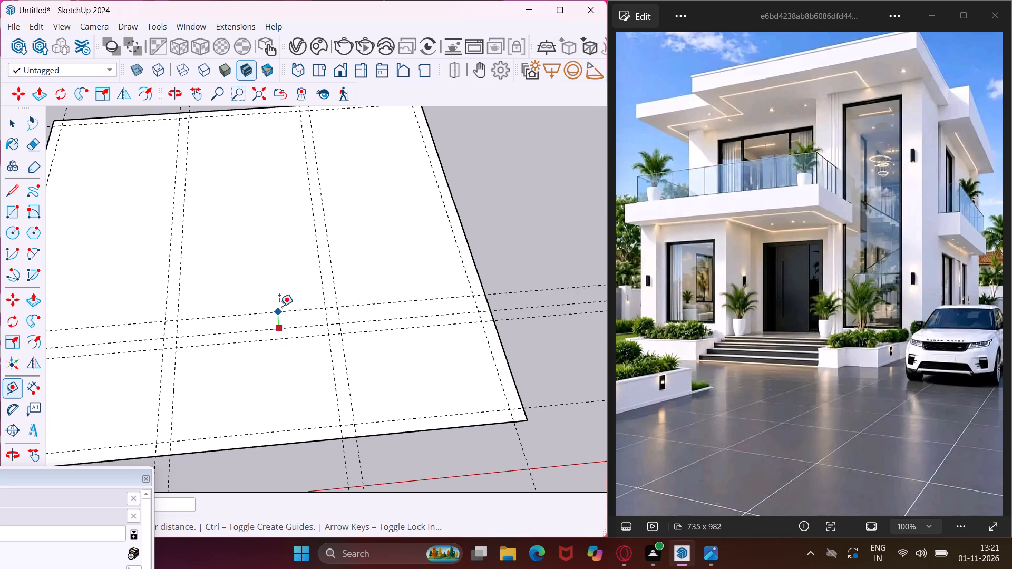
type("1'")
key("Return")
Place a guide line 1' inward from the outer guide of that same pair, and leave the Tape Measure tool.
scroll(311, 329, "up", 5)
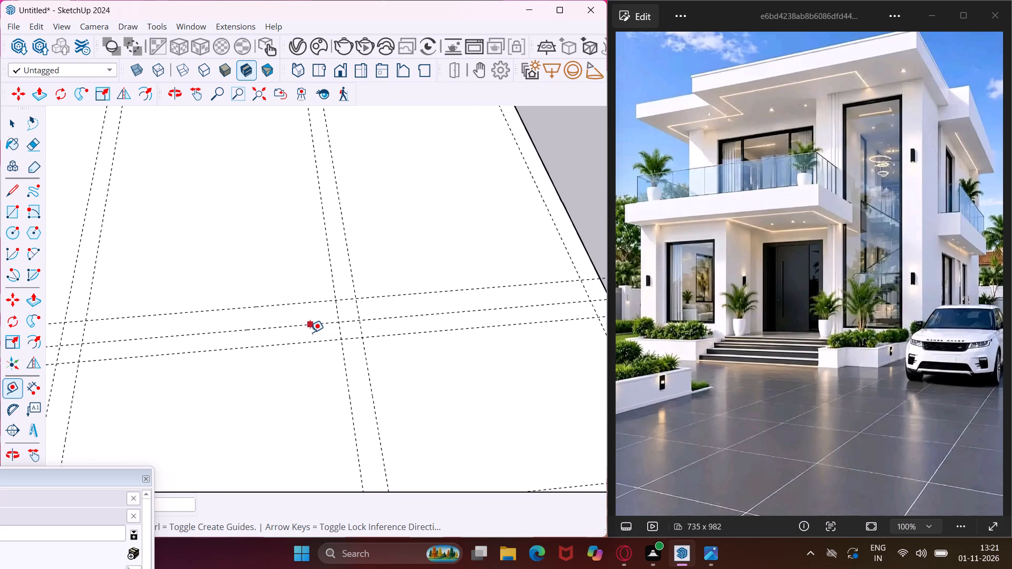
left_click(310, 343)
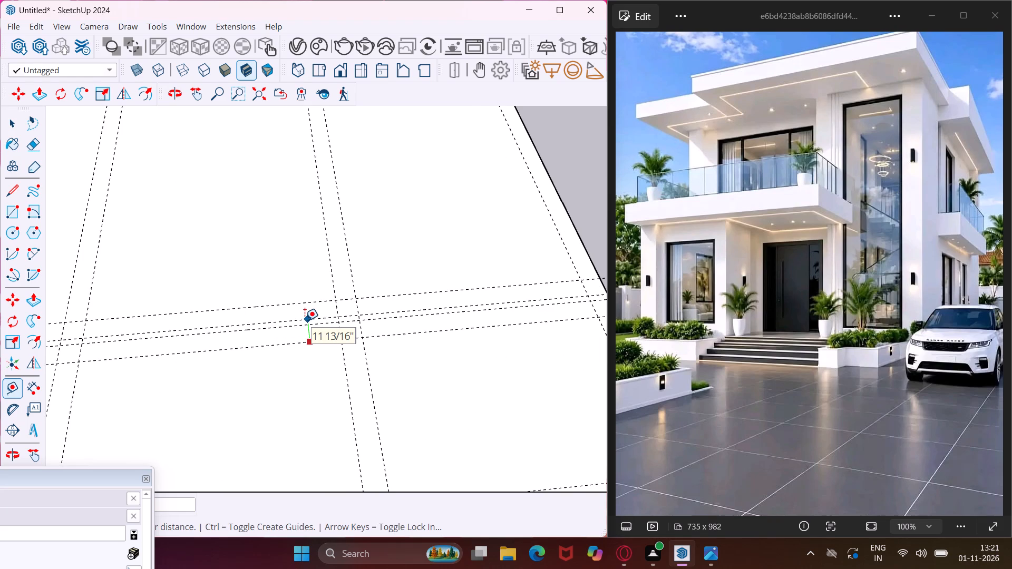
type("1'")
key("Return")
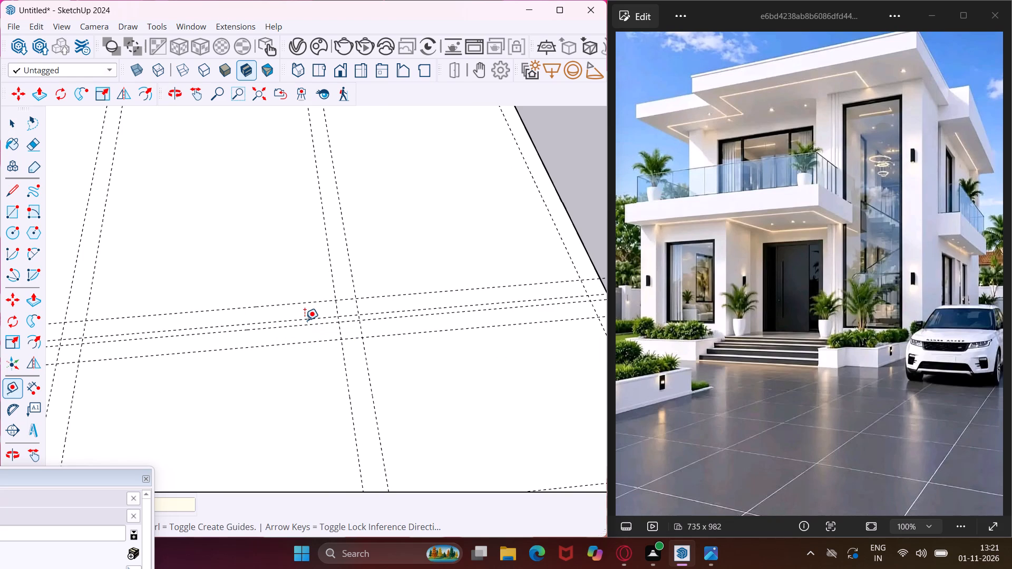
scroll(296, 316, "down", 2)
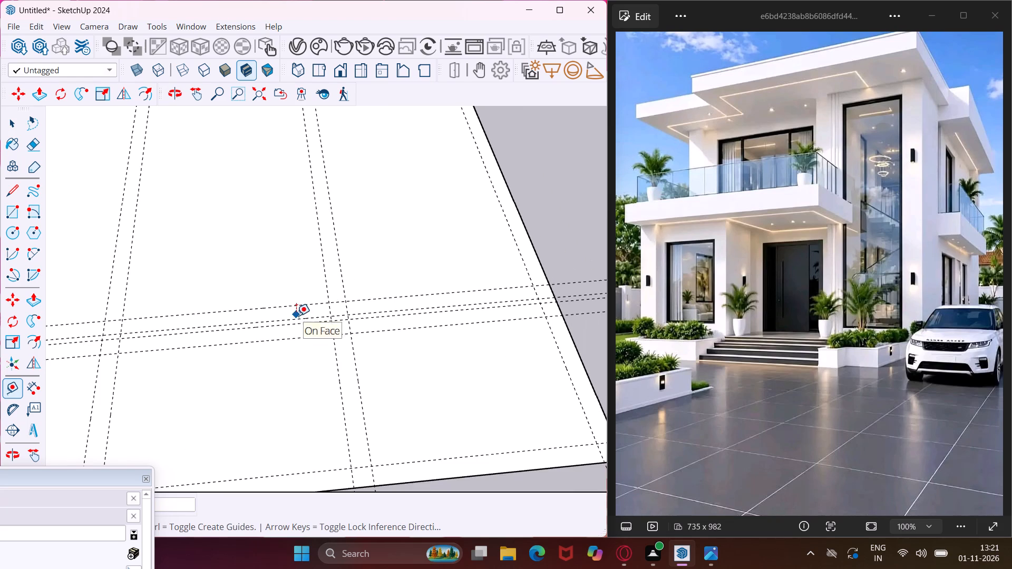
key("Escape")
key("space")
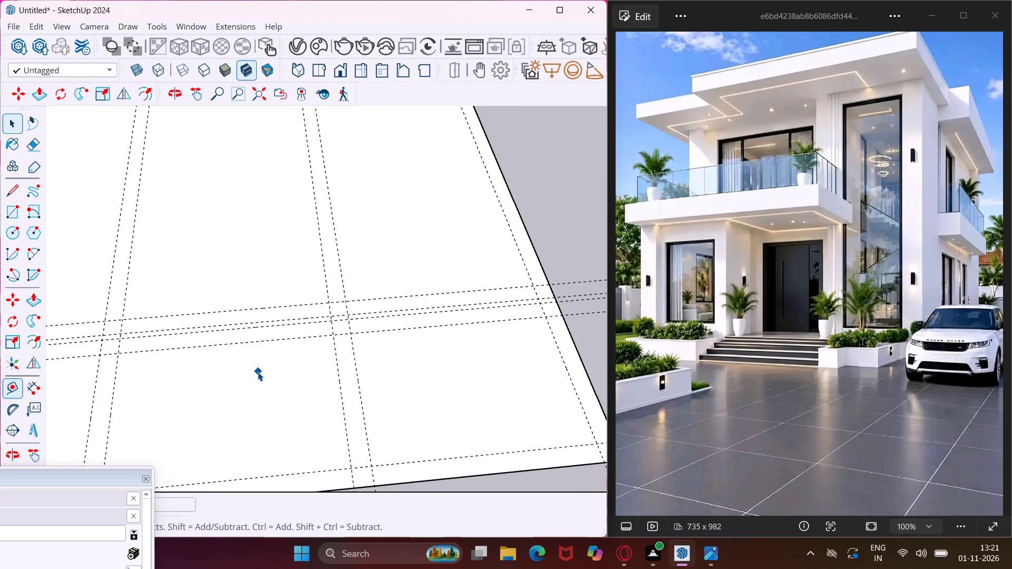
scroll(242, 362, "down", 4)
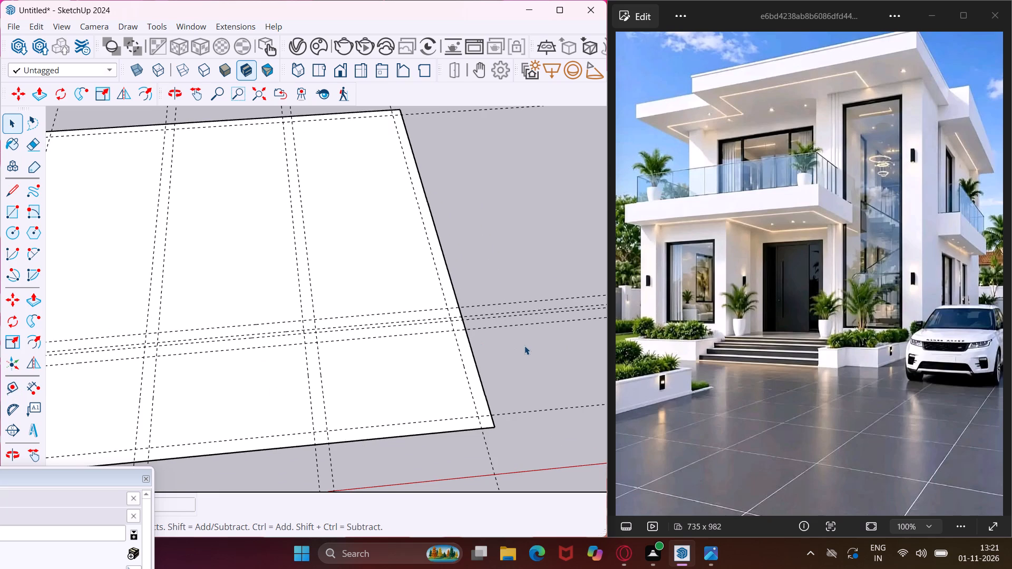
Erase the two 1' offset guide lines on the red-axis side of the 9" pair running parallel to the red axis.
key("e")
scroll(518, 330, "up", 4)
left_click(499, 312)
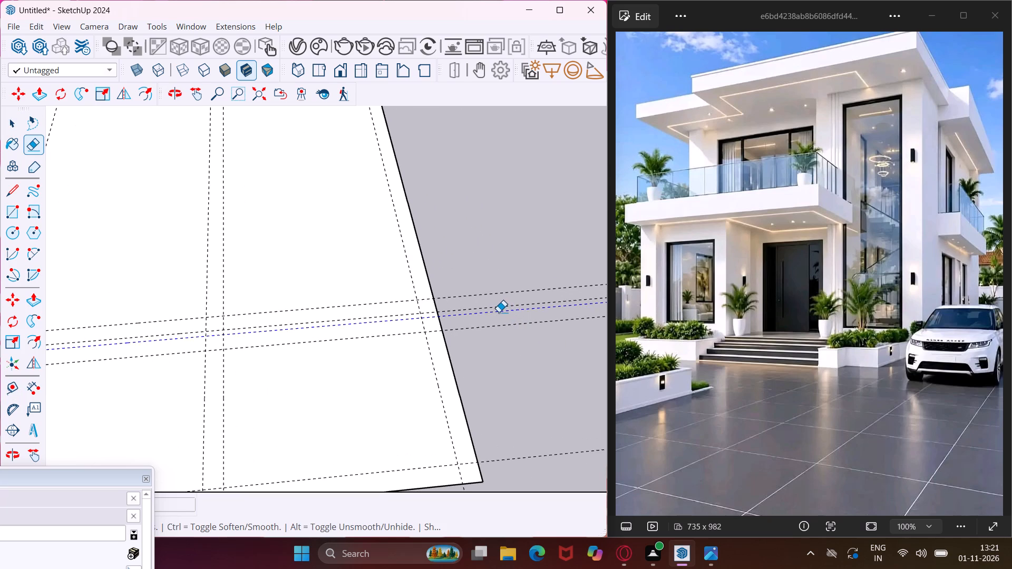
left_click(498, 323)
left_click(498, 327)
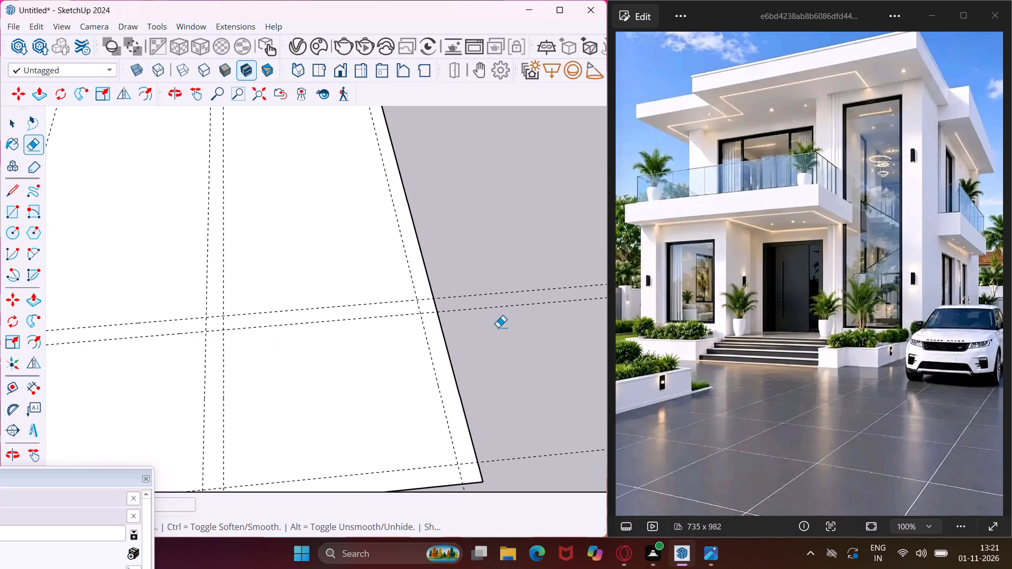
key("Escape")
key("space")
scroll(498, 327, "down", 4)
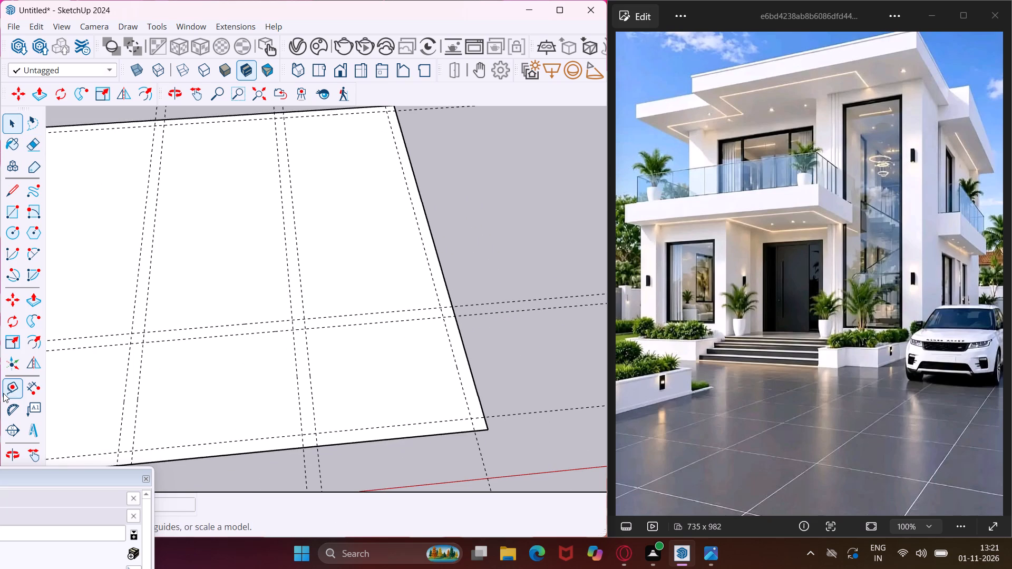
Place a guide line 2' toward the red axis from the nearer guide of the 9" pair parallel to that axis.
left_click(3, 393)
scroll(260, 331, "up", 4)
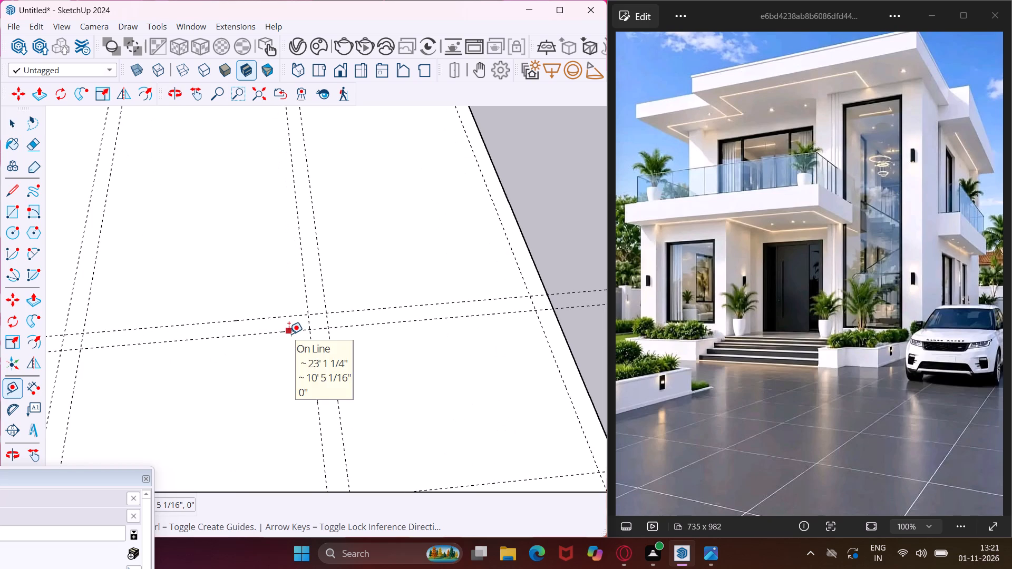
left_click(289, 334)
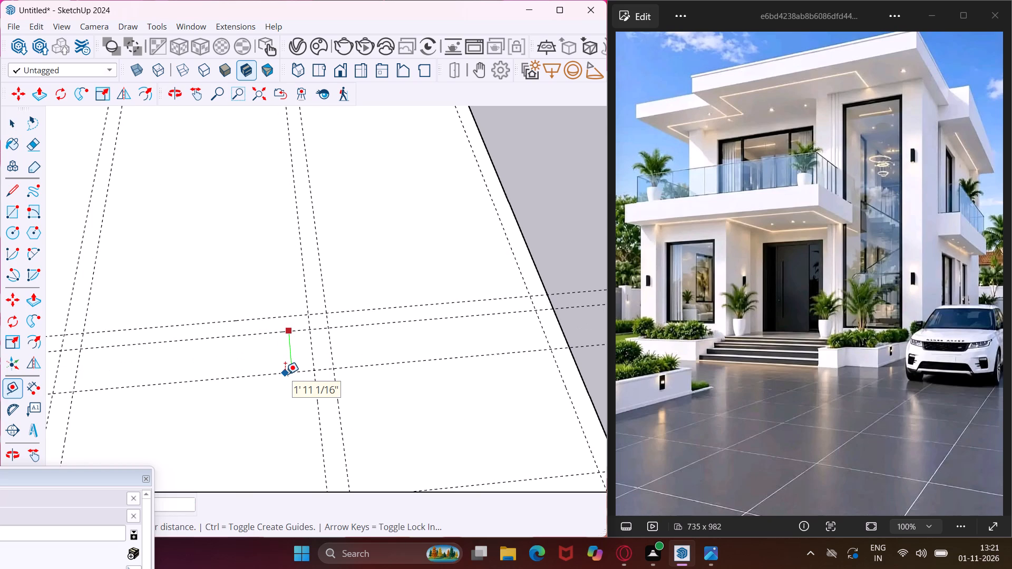
type("2'")
key("Return")
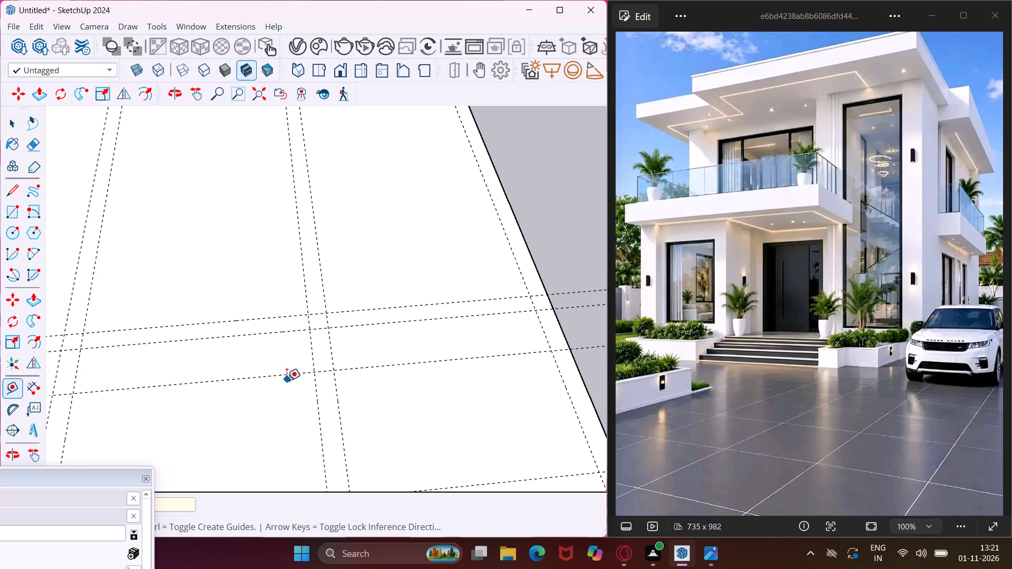
Place a parallel guide line 9" from that 2' guide, on its side toward the red axis.
left_click(291, 375)
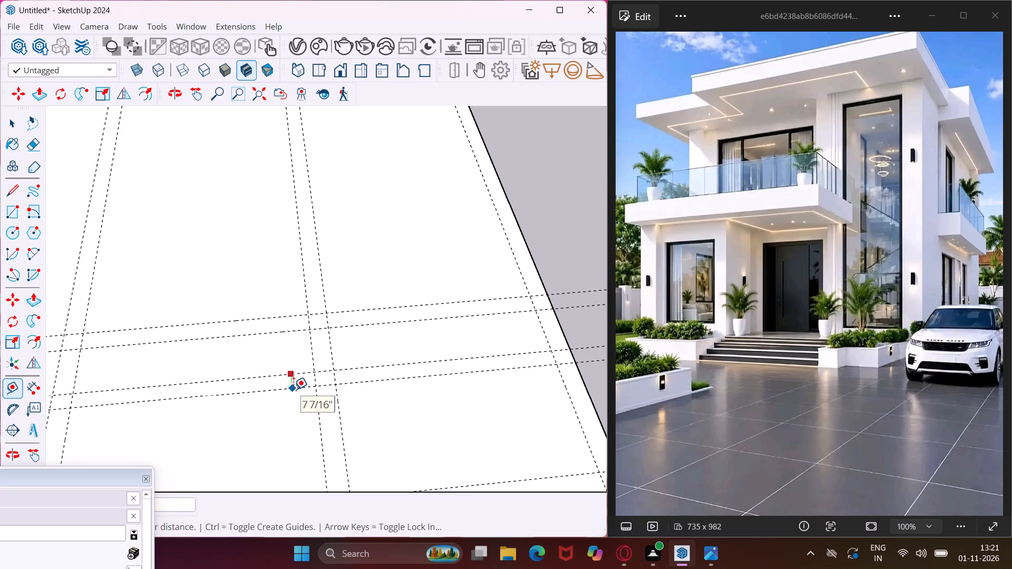
type("9\"")
key("Return")
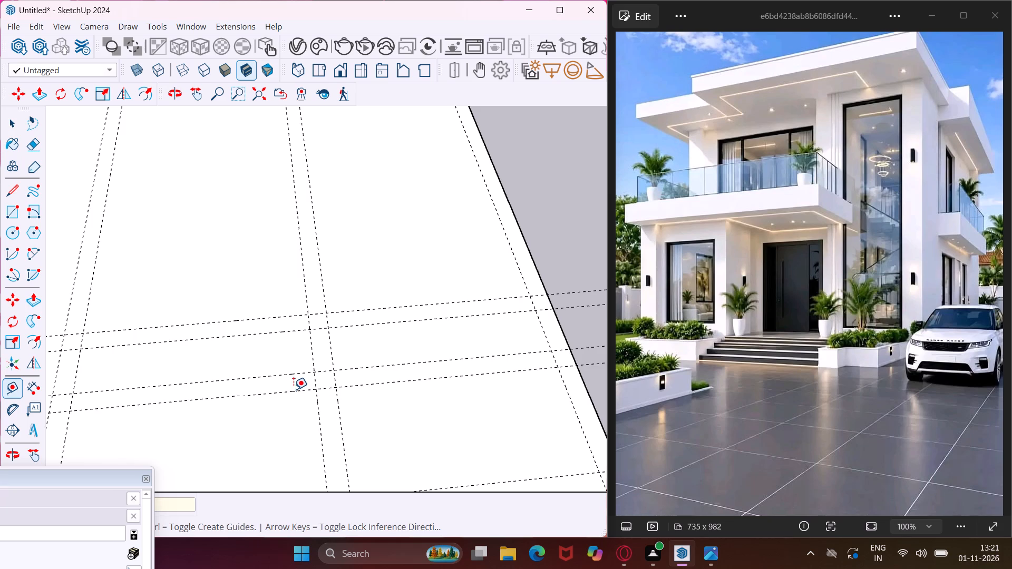
Draw a 9" wide wall rectangle along the full base edge facing the green axis, and leave the Rectangle tool.
scroll(294, 389, "down", 5)
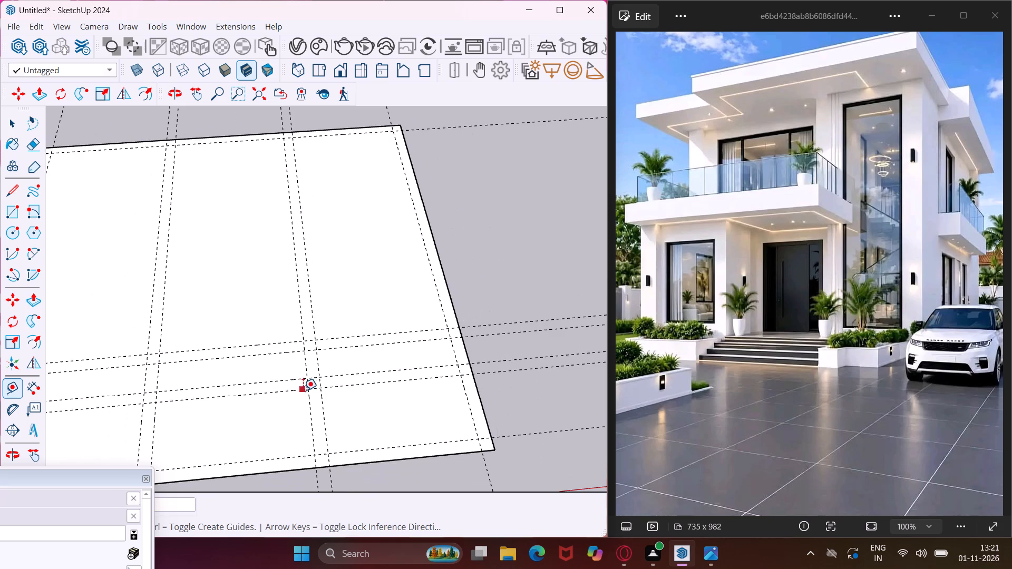
scroll(300, 389, "down", 4)
middle_click_drag(300, 389, 379, 369)
scroll(300, 389, "up", 1)
scroll(380, 359, "down", 3)
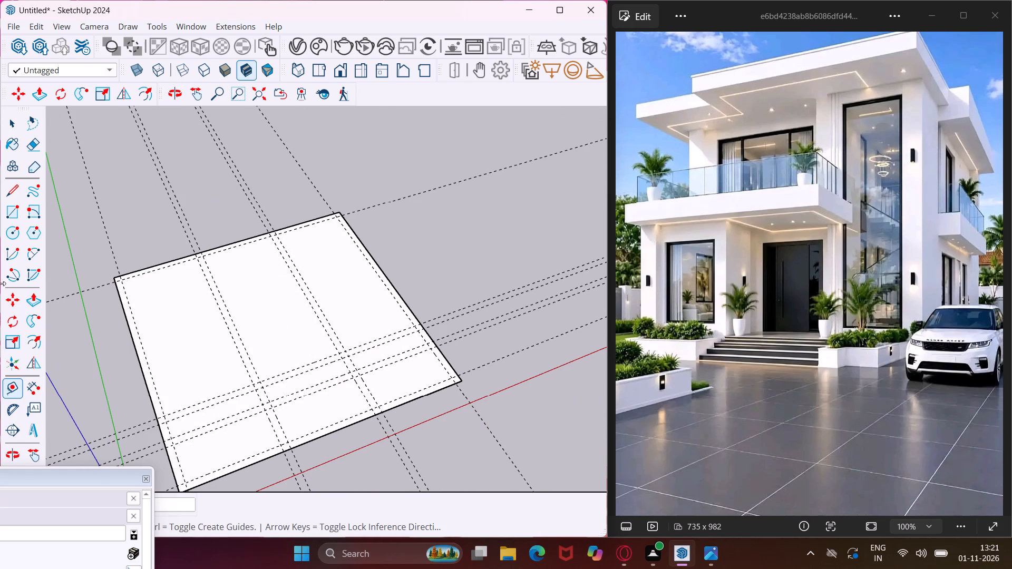
left_click(6, 217)
scroll(113, 298, "up", 2)
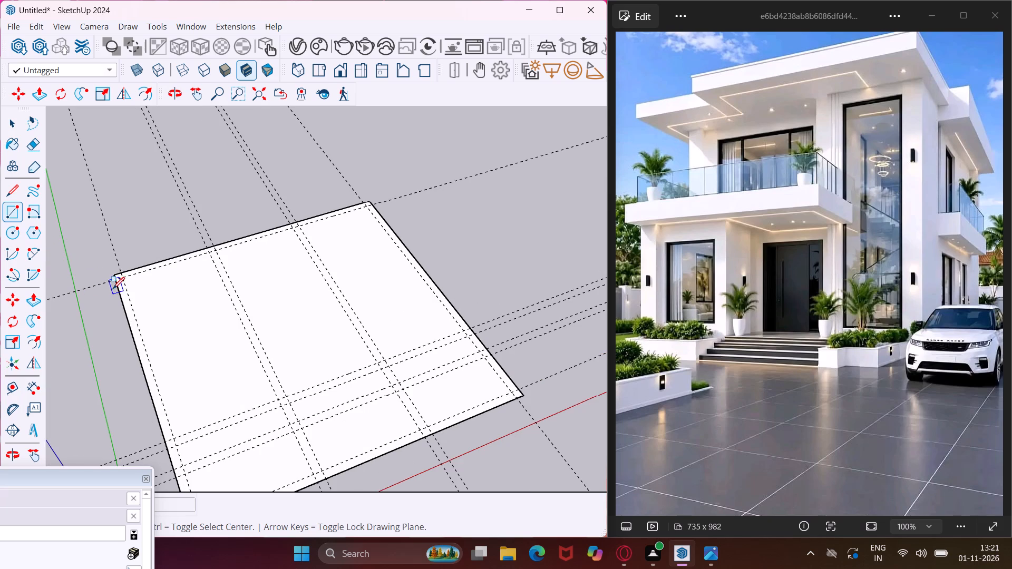
left_click(112, 278)
scroll(130, 296, "down", 4)
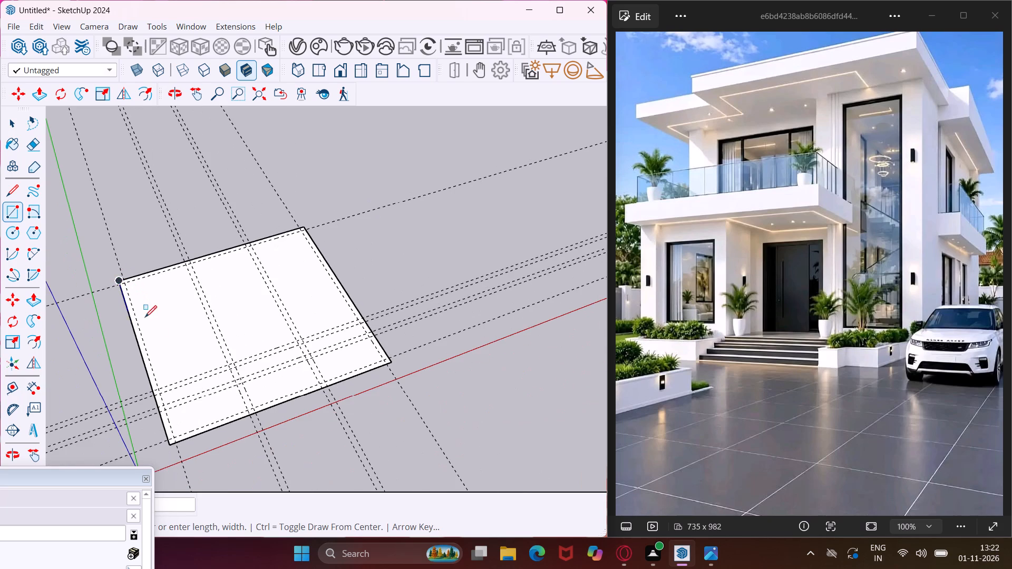
scroll(172, 438, "up", 8)
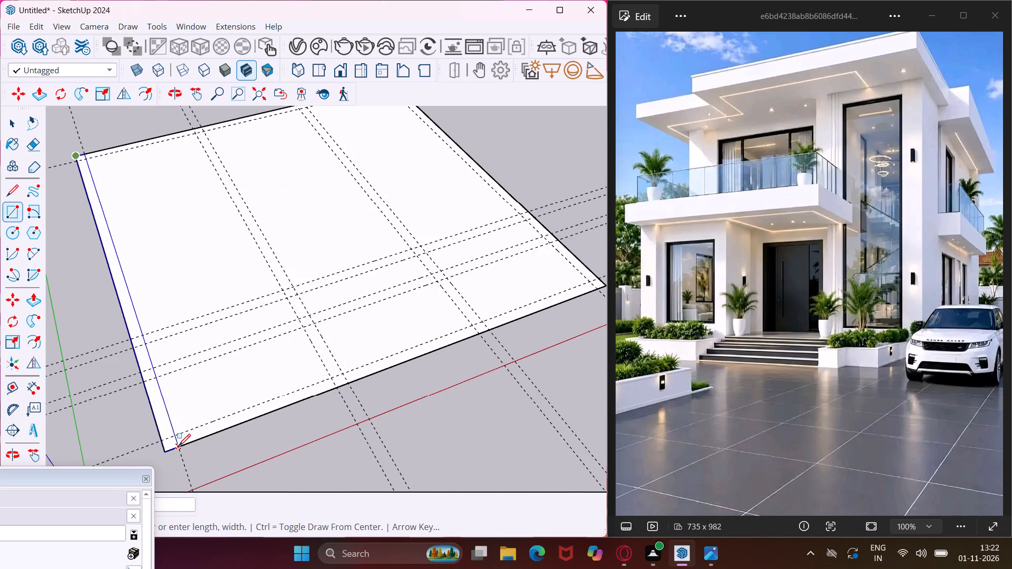
left_click(179, 446)
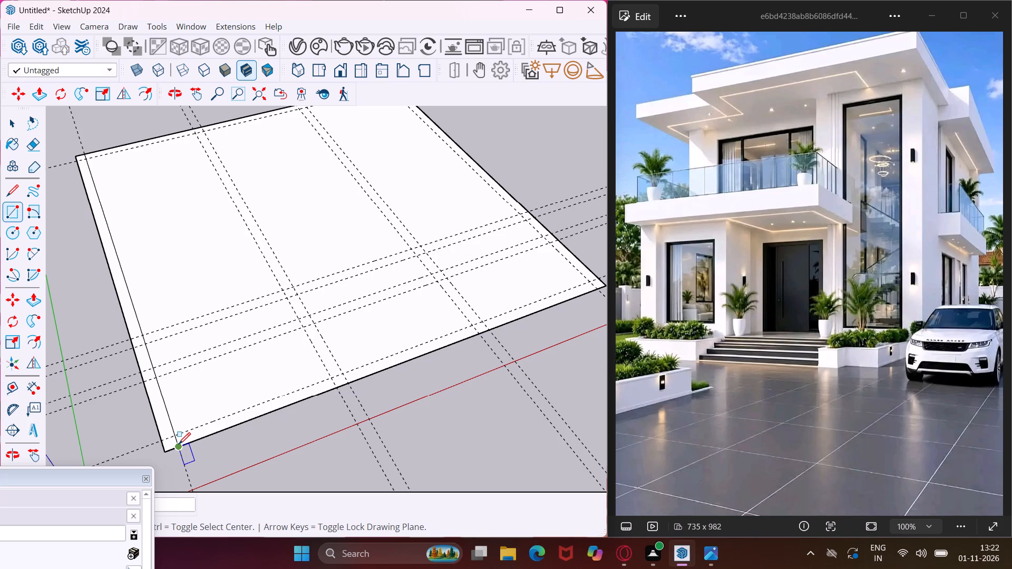
key("Escape")
key("space")
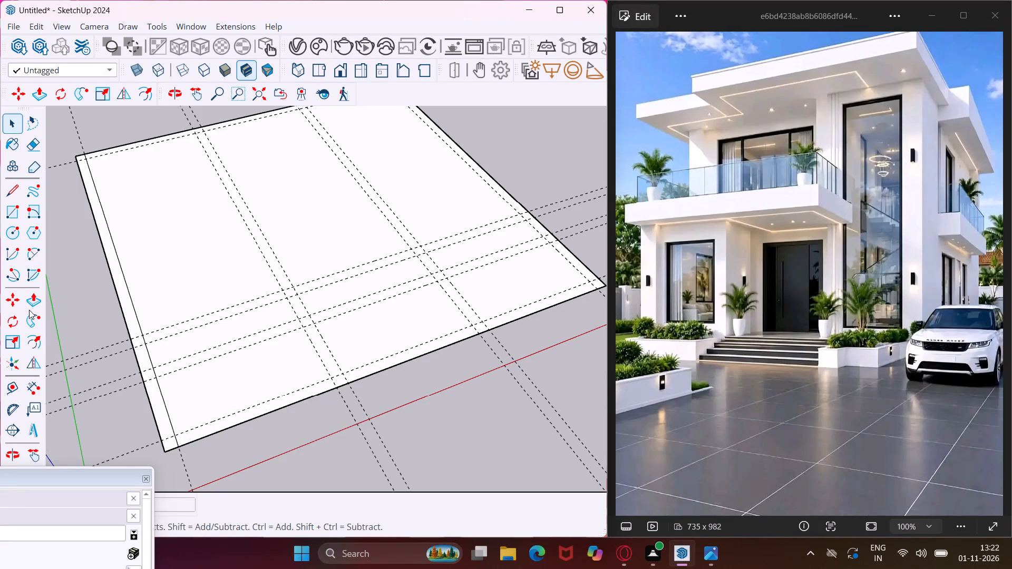
Draw wall rectangles along the red-axis edge to the first crossing guide pair, and inward between that pair to the farther 9" cross pair.
left_click(11, 207)
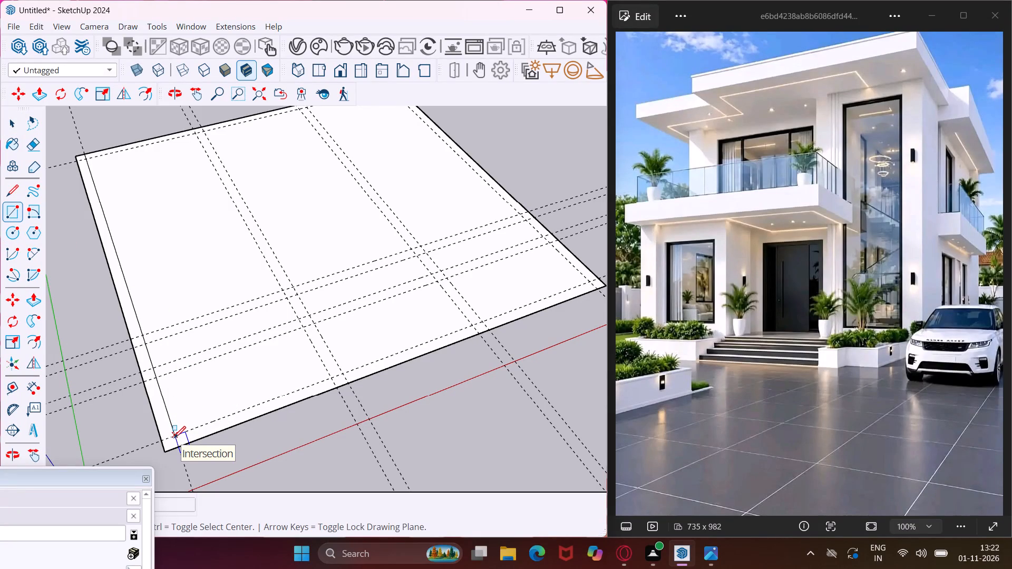
left_click(174, 435)
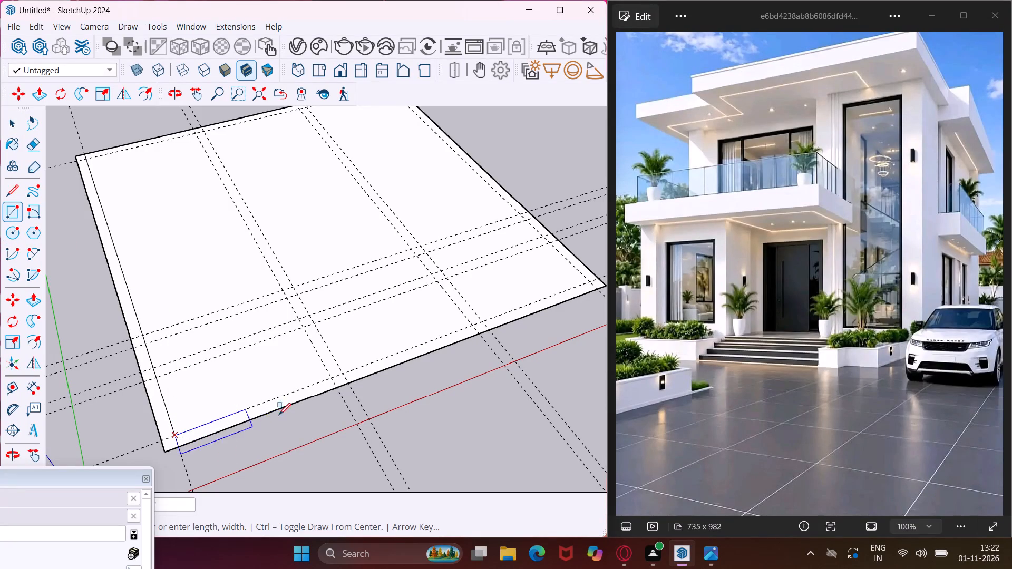
left_click(349, 383)
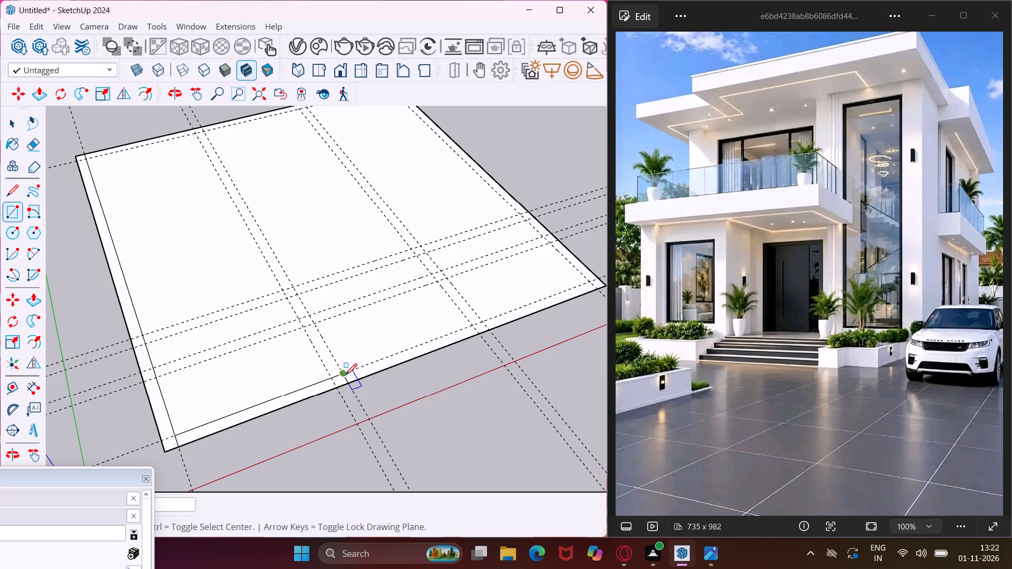
left_click(345, 375)
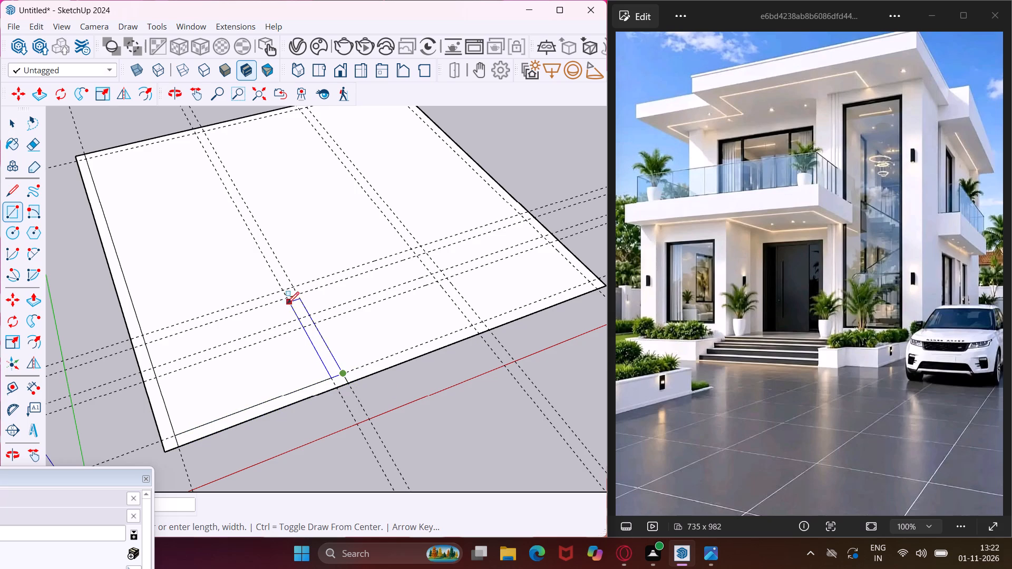
left_click(284, 292)
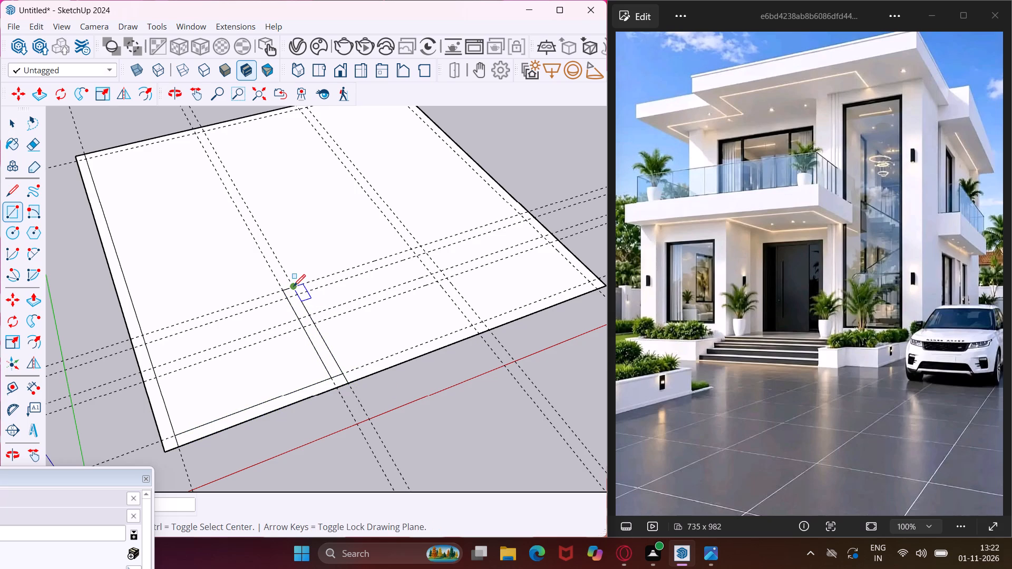
Draw the stepped front wall as rectangles: along the farther cross pair, forward between the second guide pair, and along the nearer cross pair to the outer edge.
left_click(294, 286)
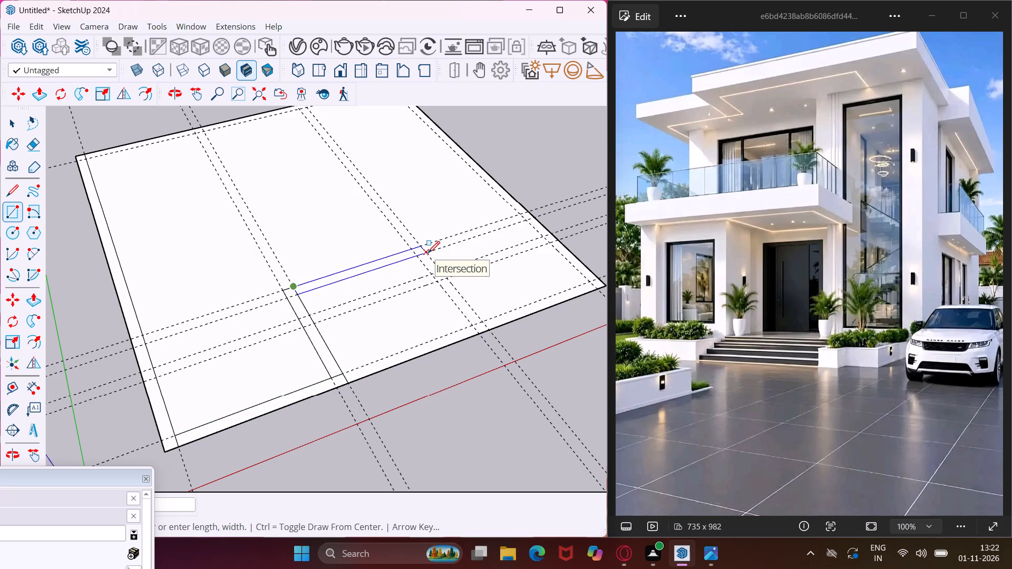
left_click(428, 253)
left_click(426, 252)
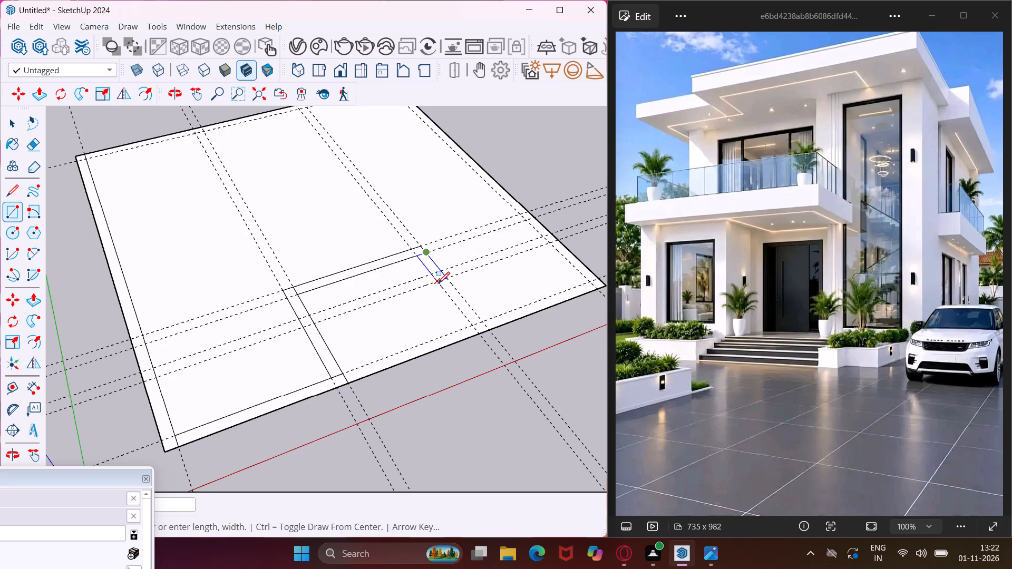
left_click(438, 283)
left_click(448, 279)
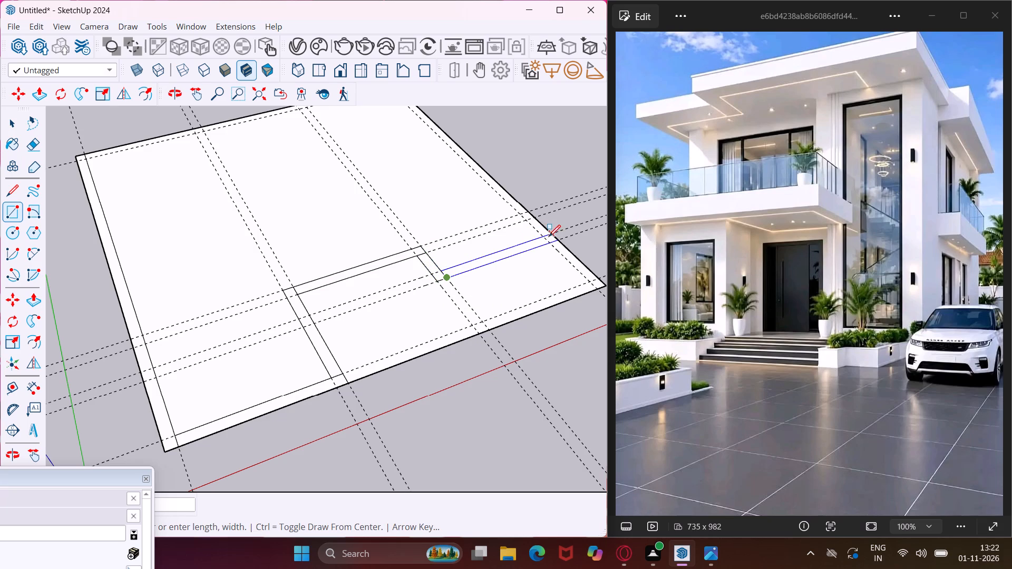
left_click(552, 235)
Draw 9" wall rectangles along the base edge farthest from the green axis, down to the stepped wall, and along the rear edge between the side walls.
scroll(465, 266, "down", 5)
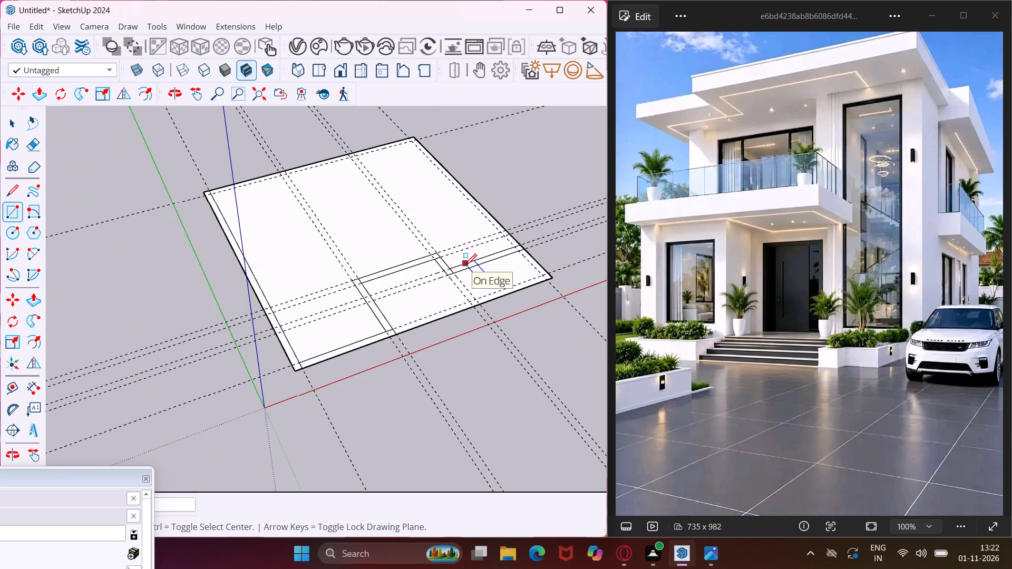
scroll(410, 139, "up", 4)
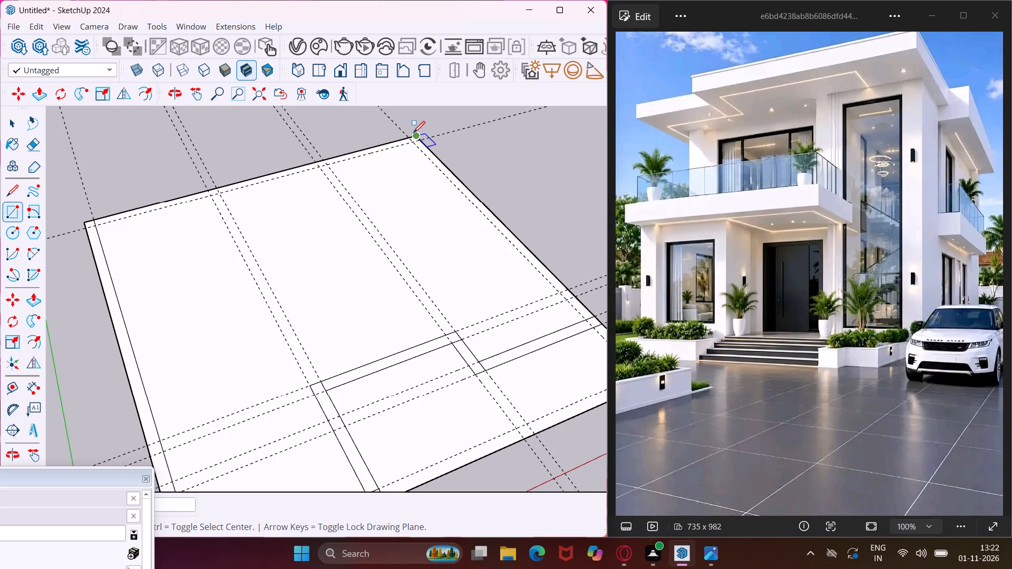
left_click(417, 137)
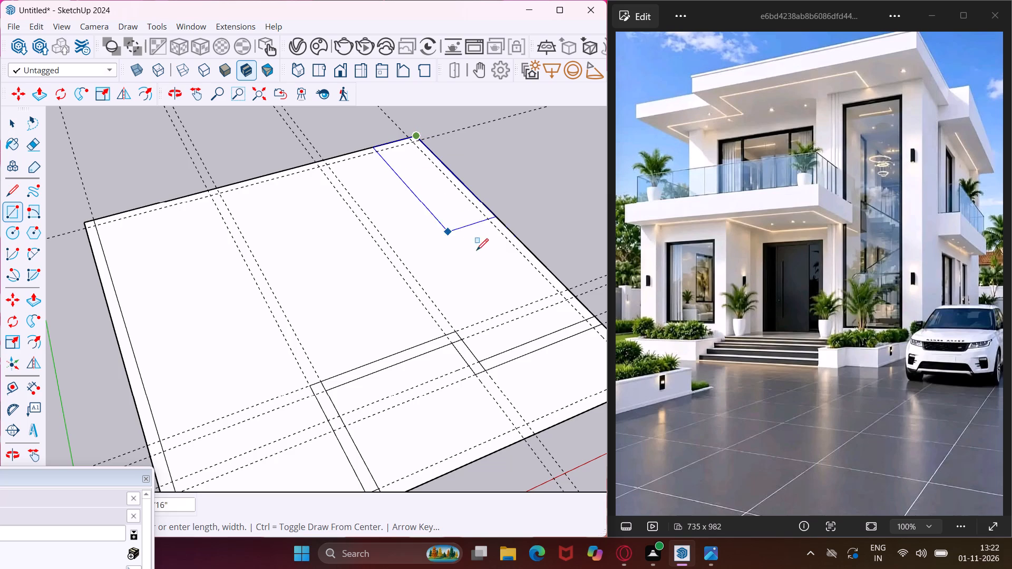
left_click(583, 323)
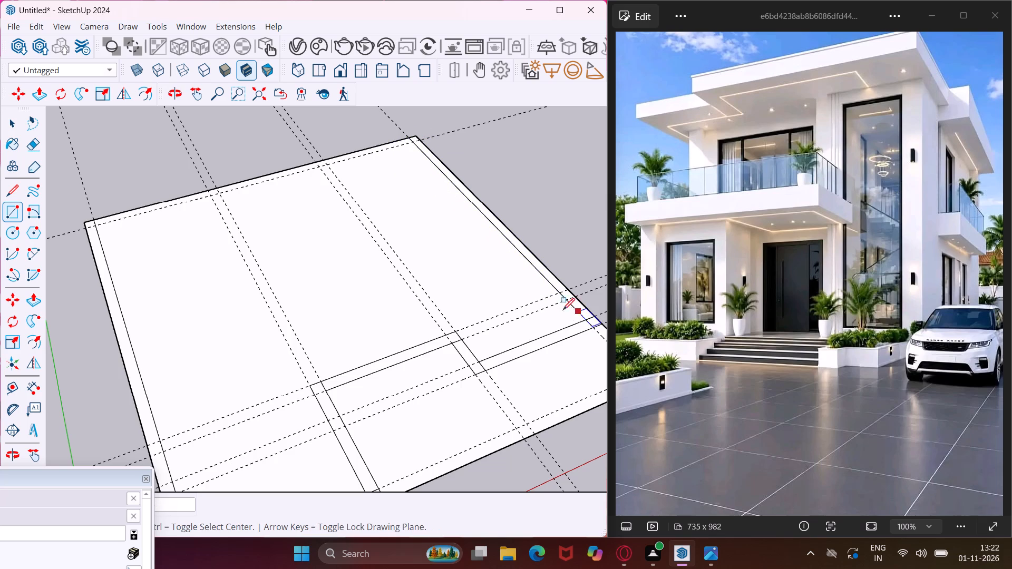
left_click(94, 218)
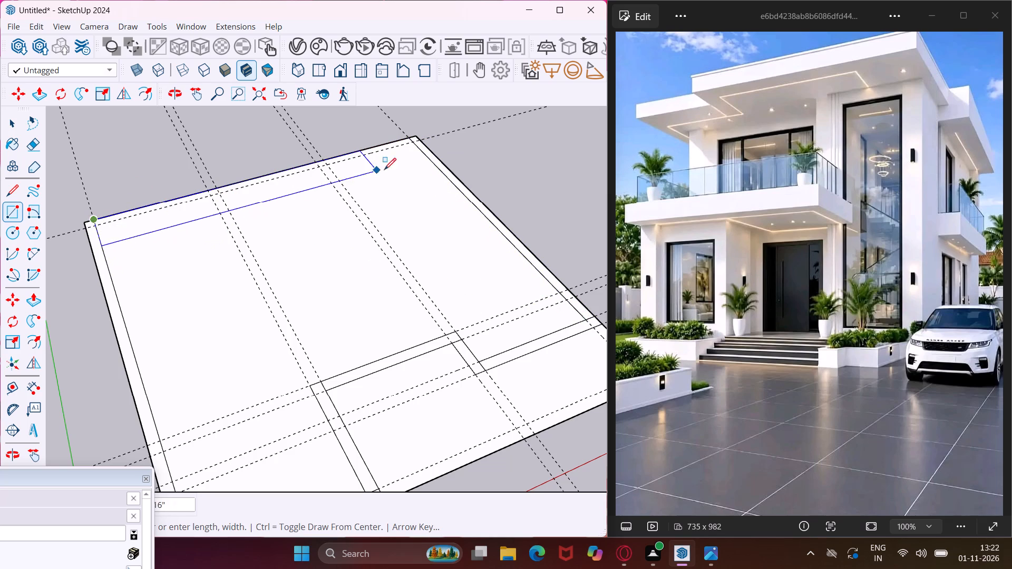
scroll(411, 142, "up", 6)
left_click(411, 143)
Draw two interior wall rectangles between the guide pairs parallel to the green axis, spanning from the rear wall to the stepped front wall.
scroll(414, 157, "down", 5)
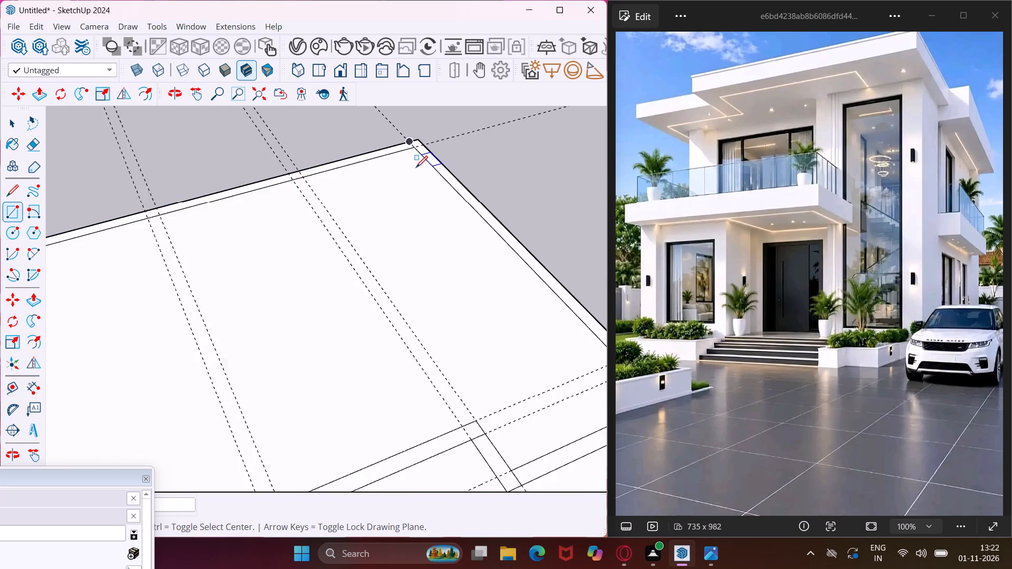
scroll(415, 182, "down", 4)
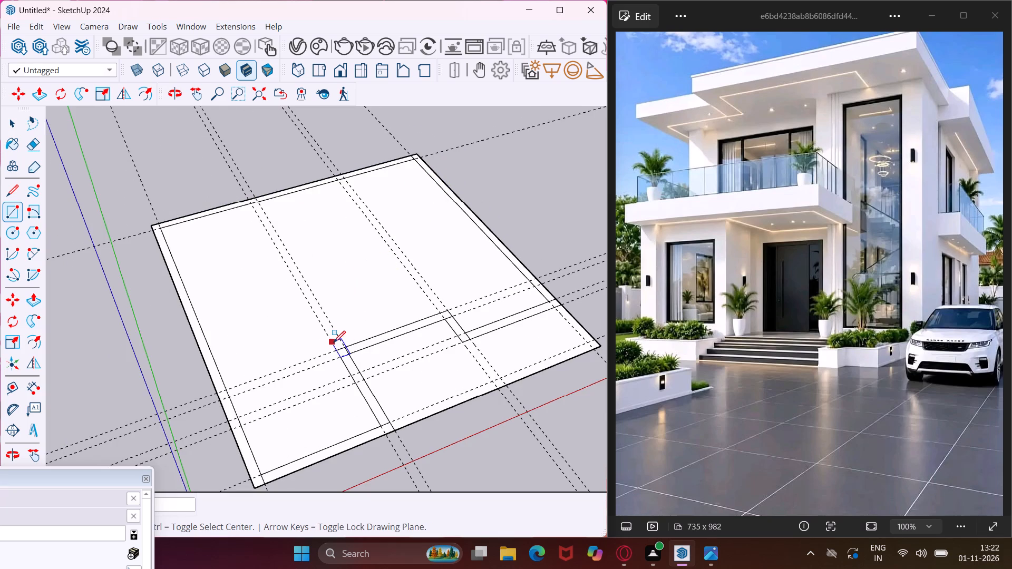
left_click(337, 349)
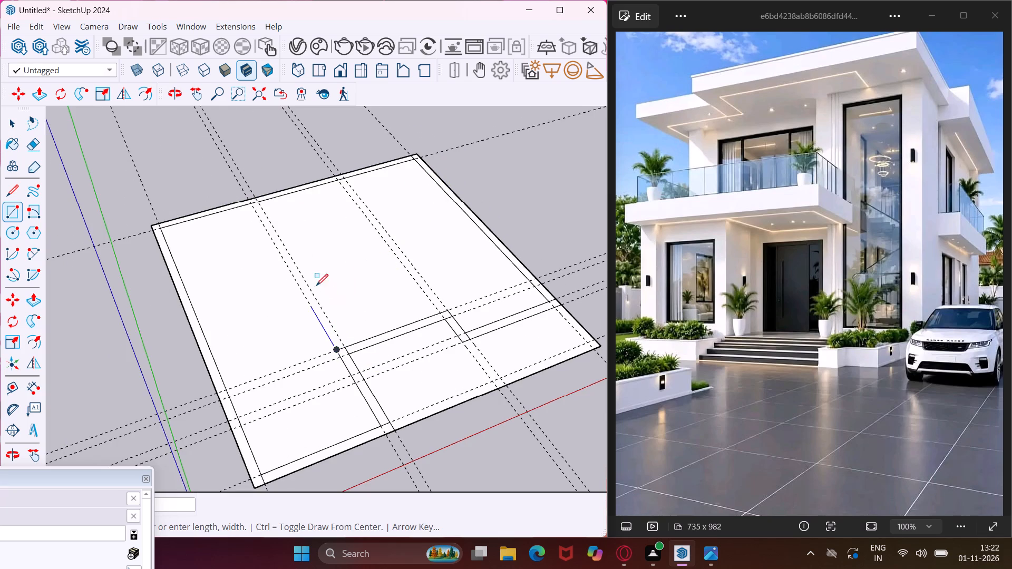
left_click(262, 204)
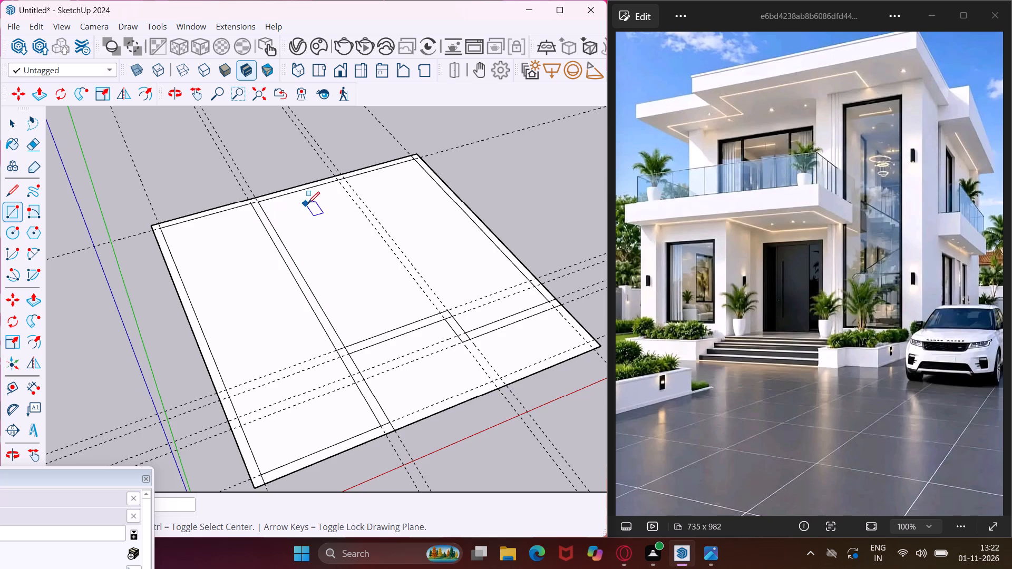
left_click(340, 180)
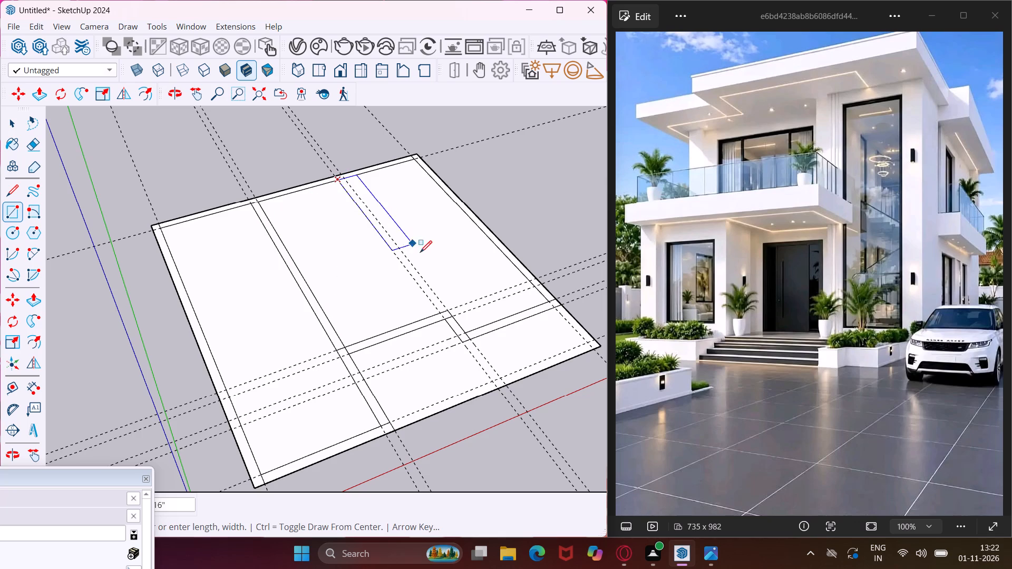
left_click(448, 312)
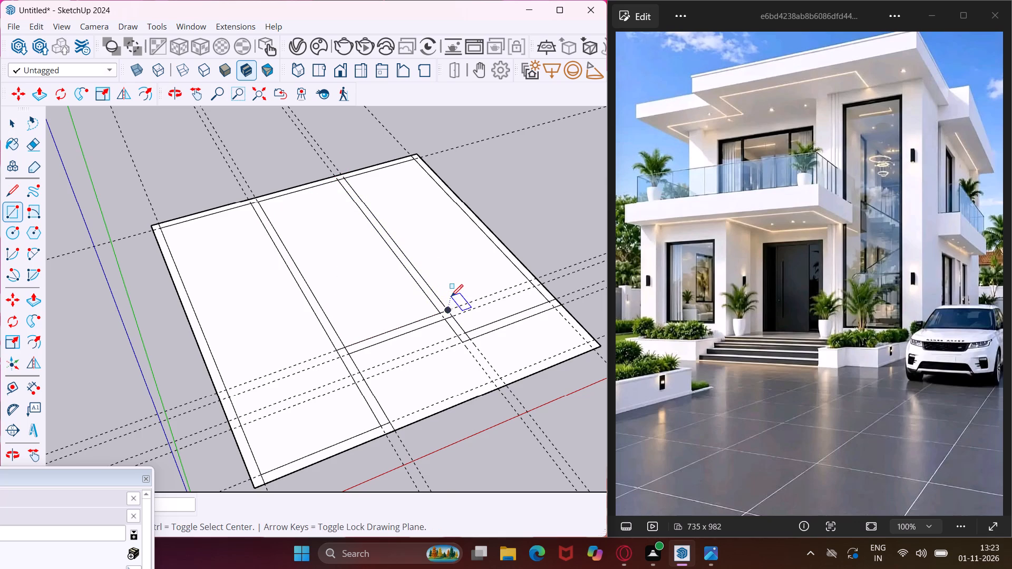
scroll(455, 292, "down", 2)
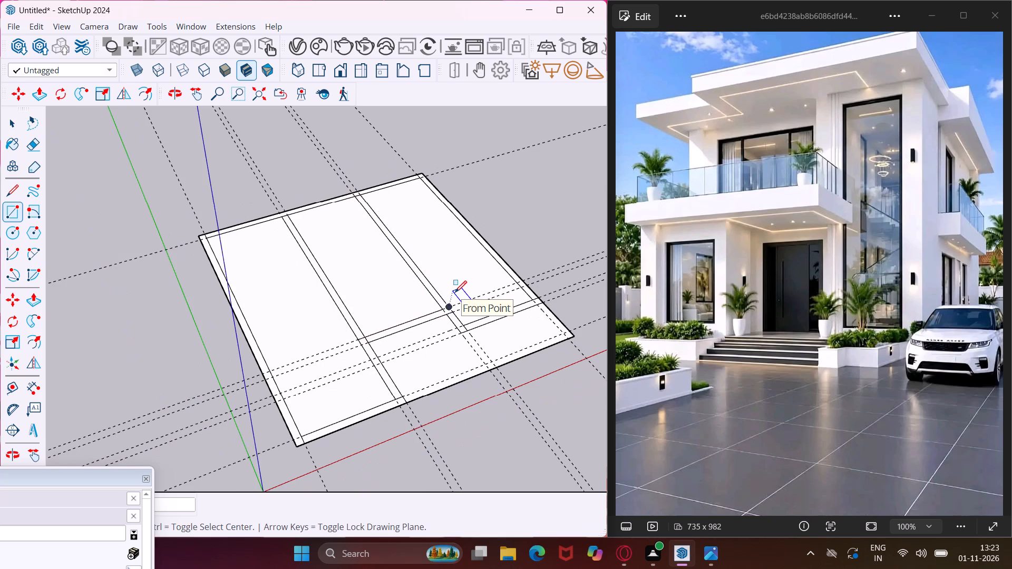
Push/Pull the side wall strip along the base edge nearest the green axis up to 10'.
key("Escape")
key("space")
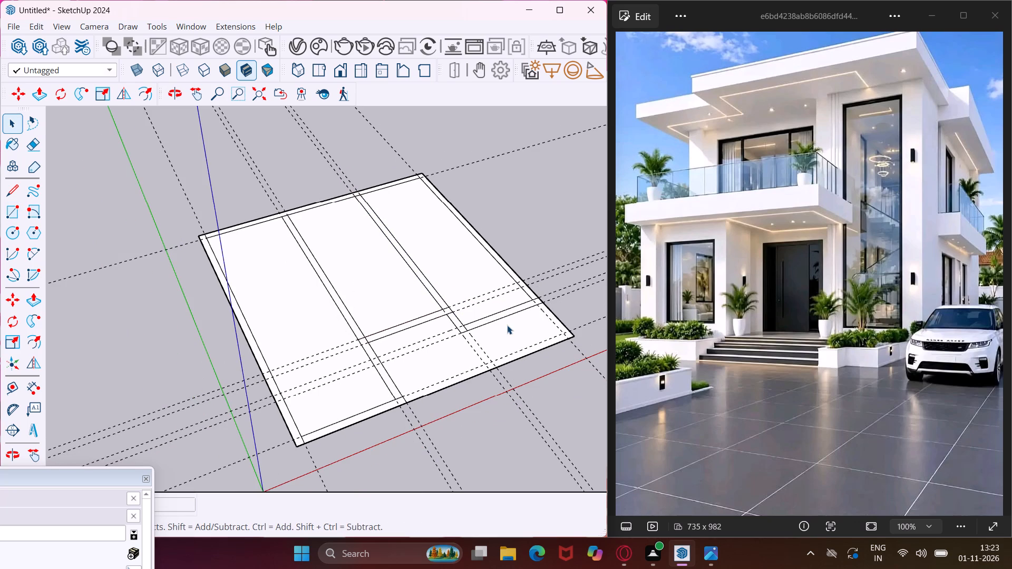
scroll(507, 325, "up", 3)
middle_click_drag(482, 311, 439, 298)
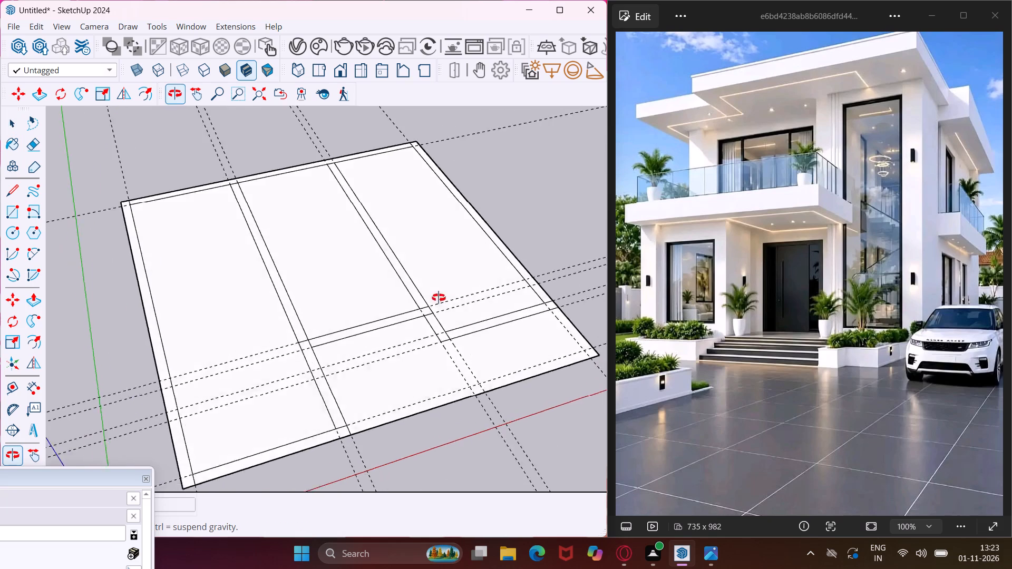
middle_click_drag(439, 298, 405, 241)
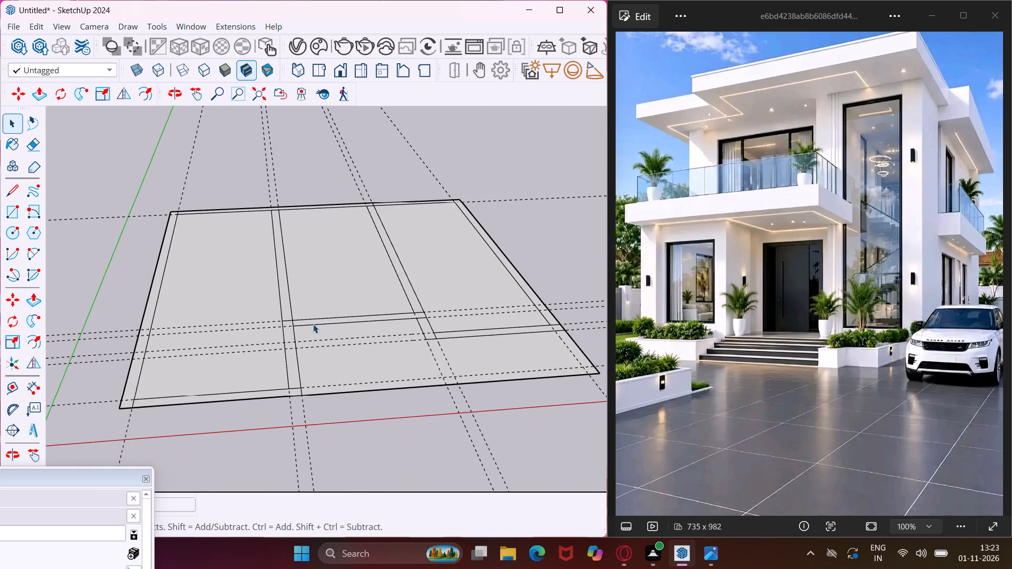
scroll(184, 333, "up", 4)
scroll(202, 389, "down", 2)
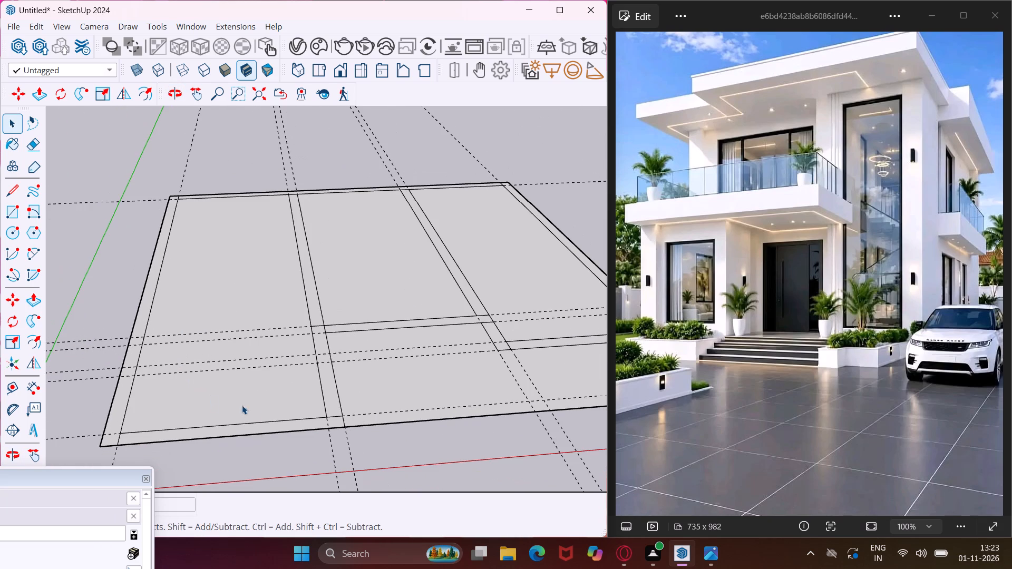
left_click(112, 430)
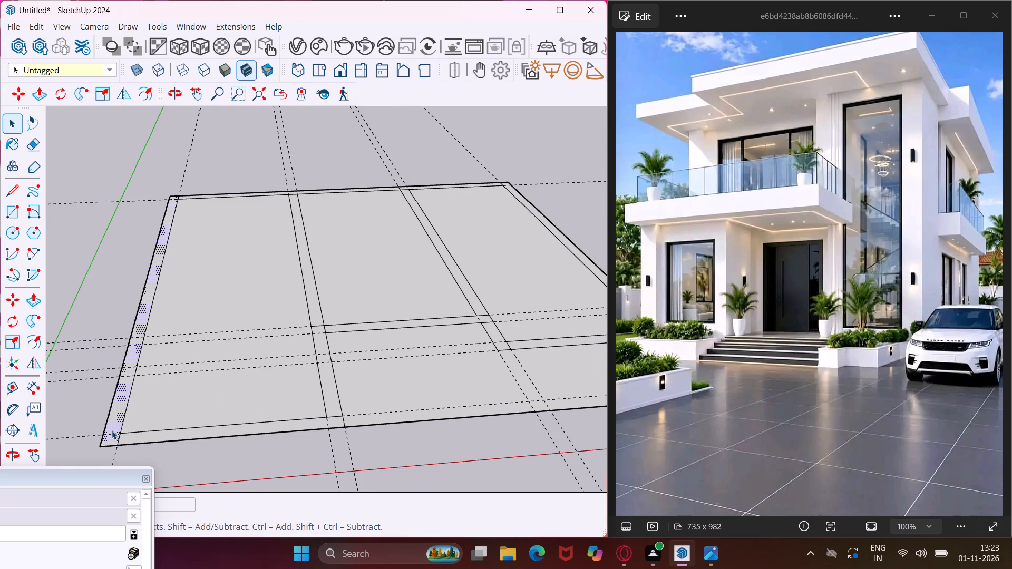
key("p")
left_click(112, 430)
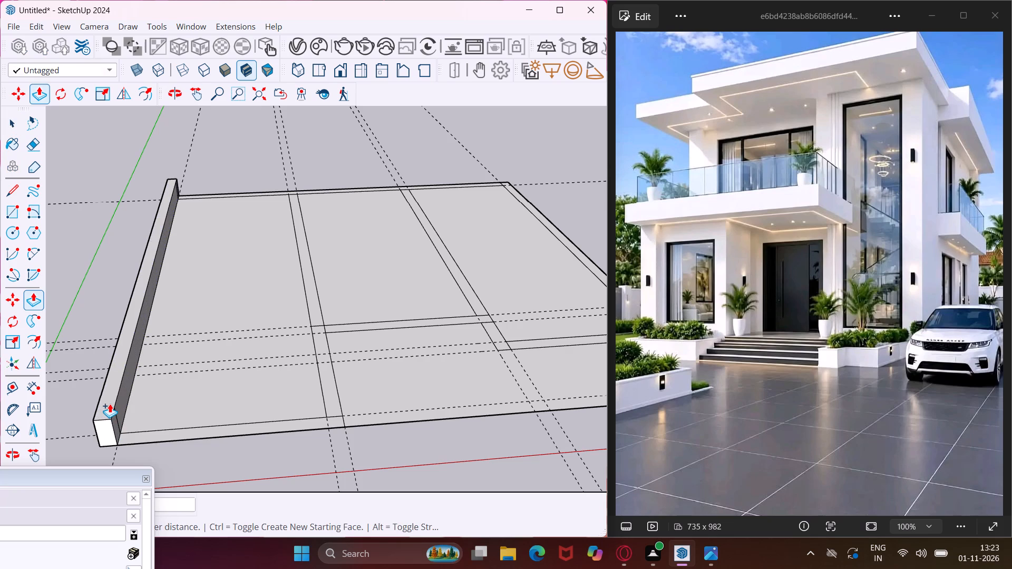
type("10'")
key("Return")
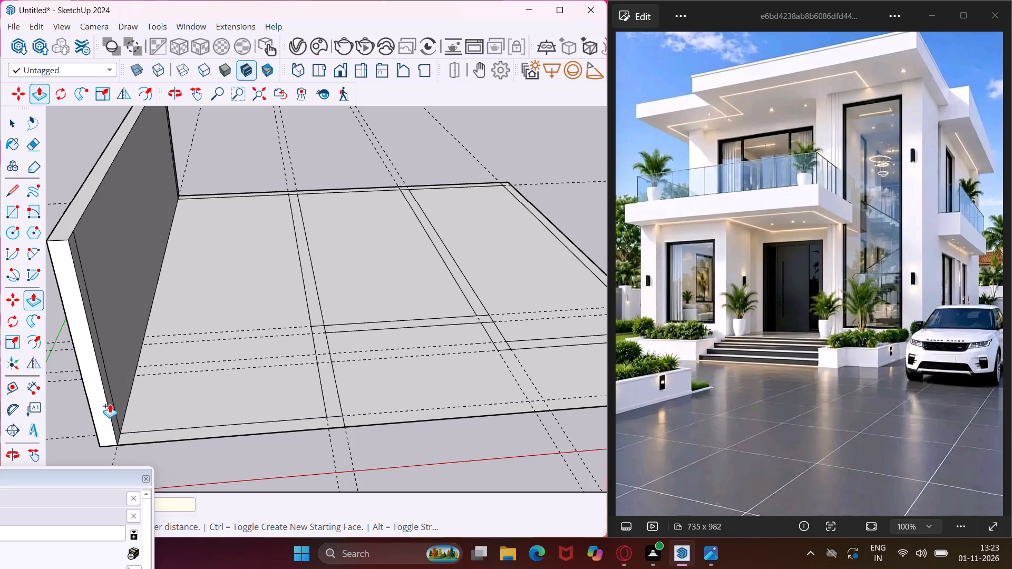
Push/Pull the front wall strip along the red-axis edge up to the top of the 10' side wall.
scroll(110, 404, "down", 2)
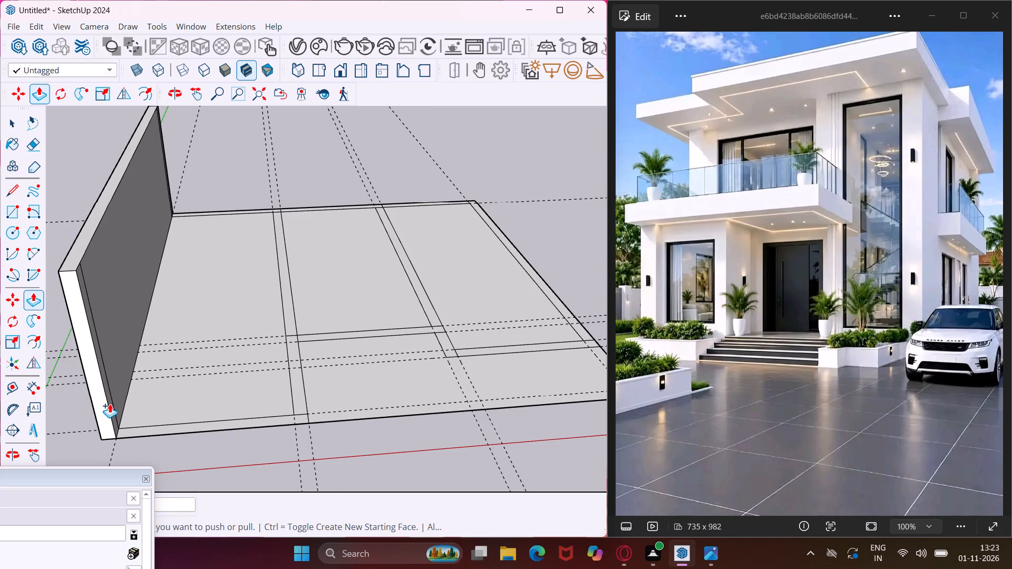
middle_click_drag(110, 404, 279, 427)
scroll(309, 459, "up", 2)
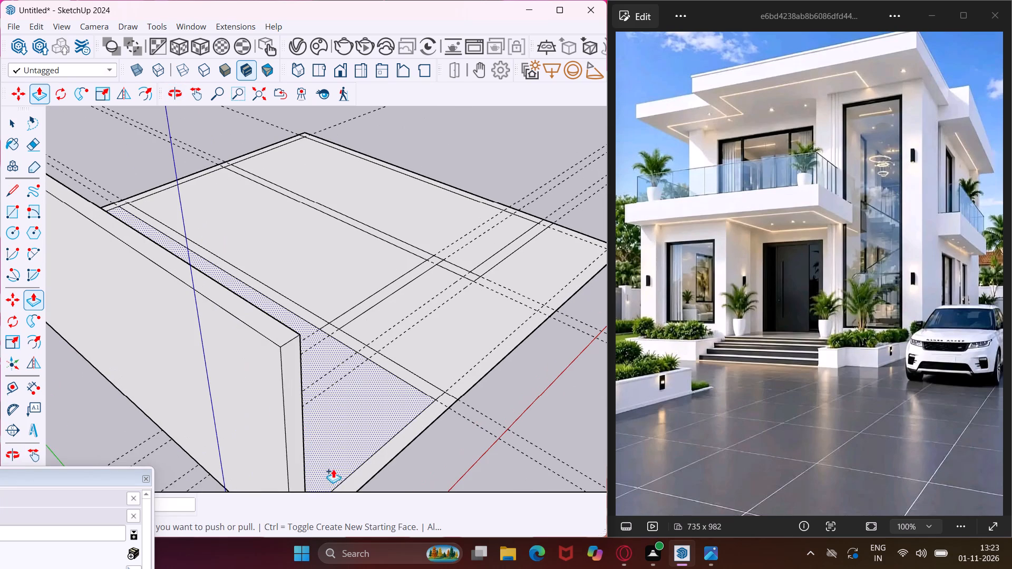
left_click(369, 467)
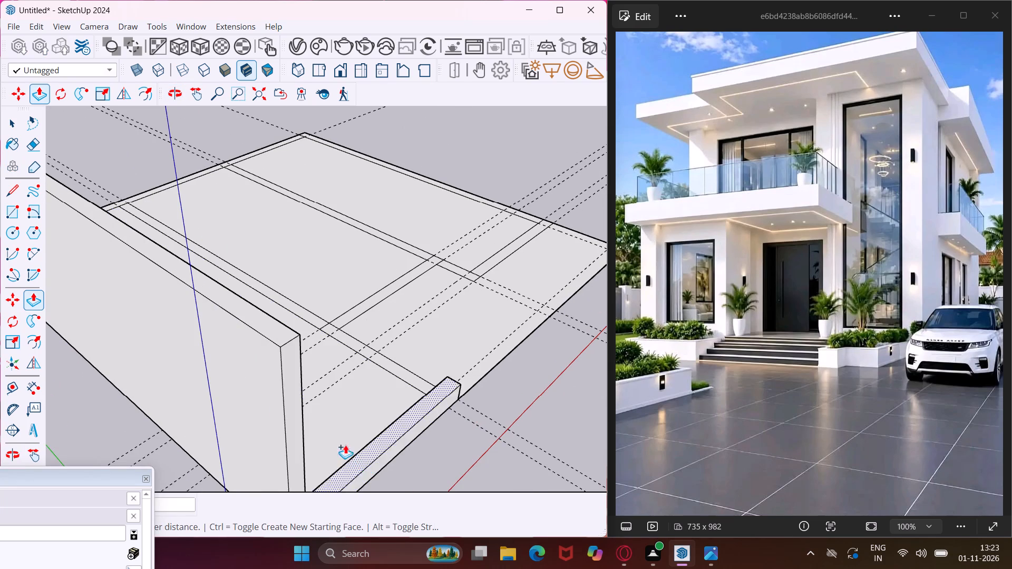
scroll(316, 419, "down", 3)
left_click(284, 360)
Push/Pull both wall strips between the first guide pair, the front return and the interior wall behind it, level with the front wall's top.
middle_click_drag(295, 376, 219, 404)
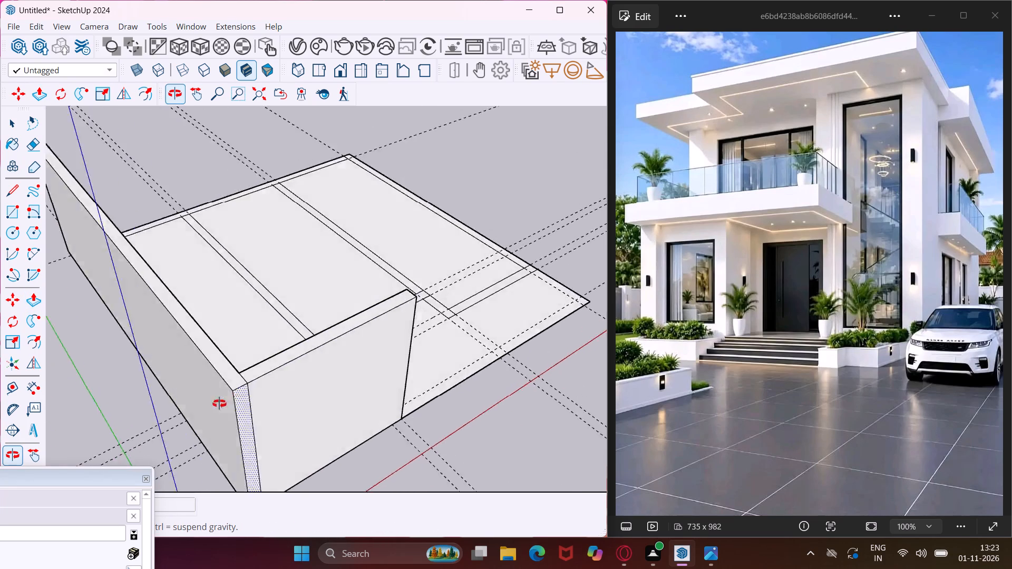
middle_click_drag(219, 404, 81, 462)
scroll(259, 350, "up", 4)
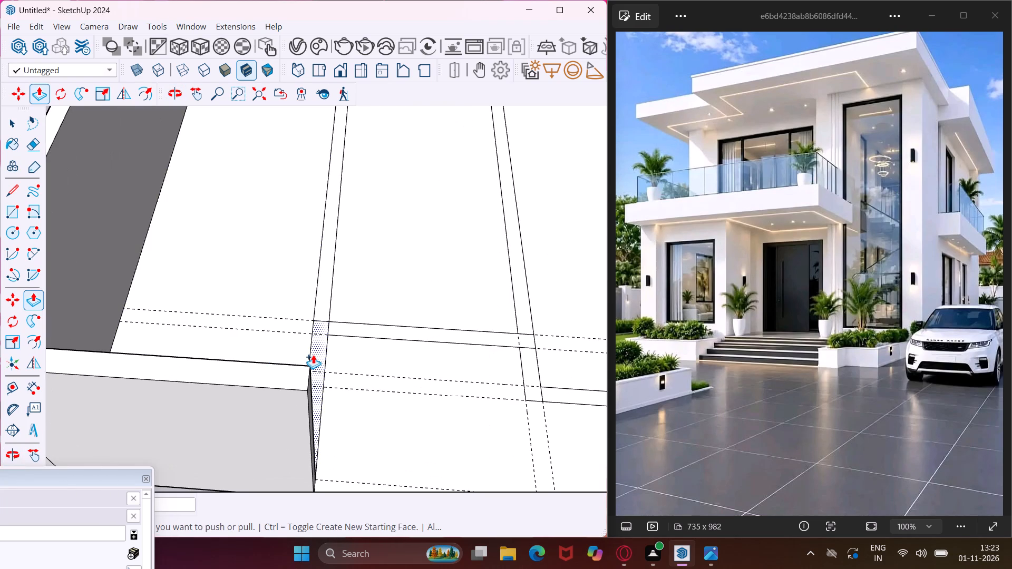
left_click(313, 355)
left_click(264, 372)
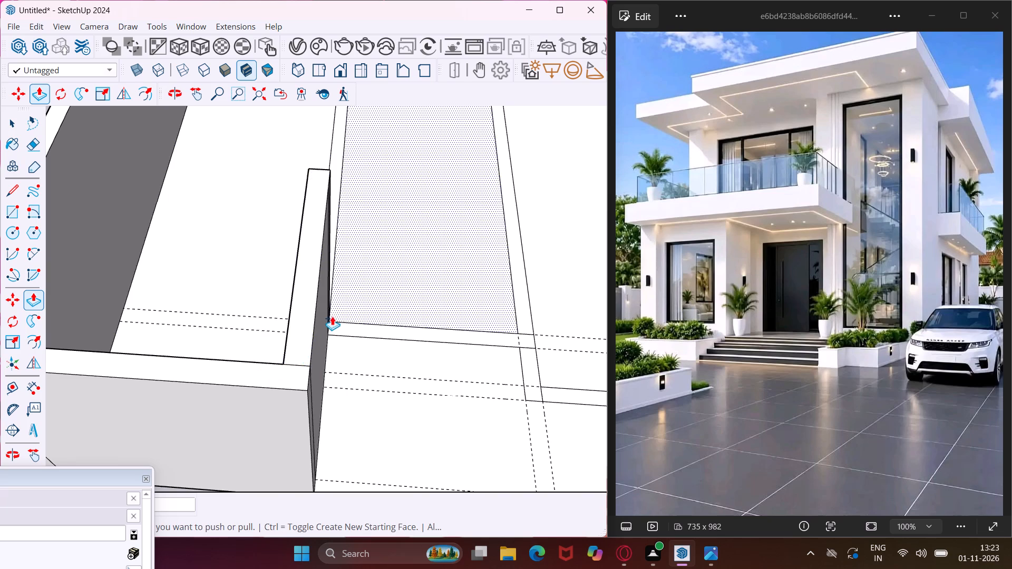
middle_click_drag(310, 329, 274, 470)
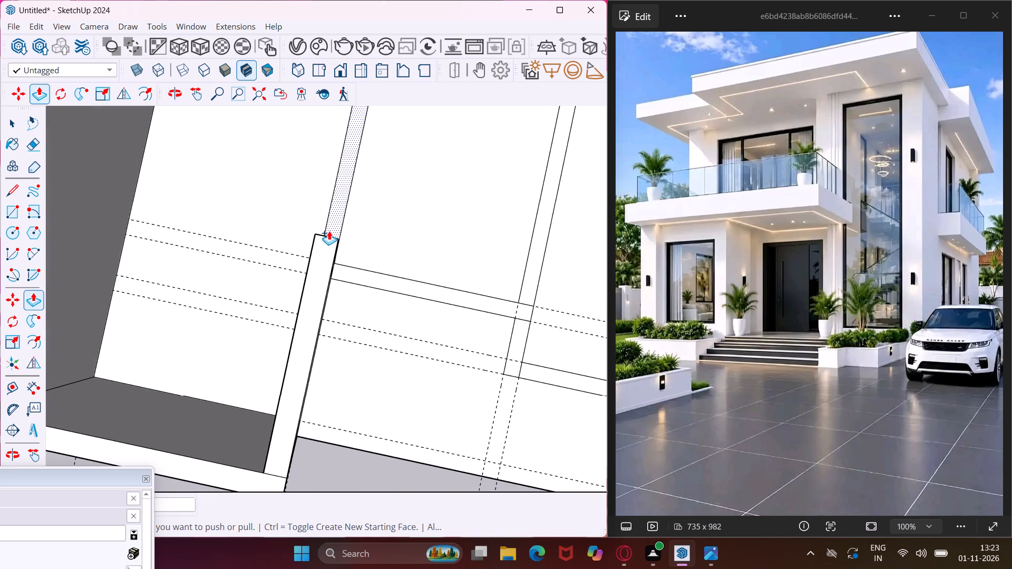
left_click(329, 231)
left_click(309, 254)
Push/Pull the recessed front wall along the farther cross pair and the second interior wall up to the first interior wall's height.
scroll(344, 276, "up", 3)
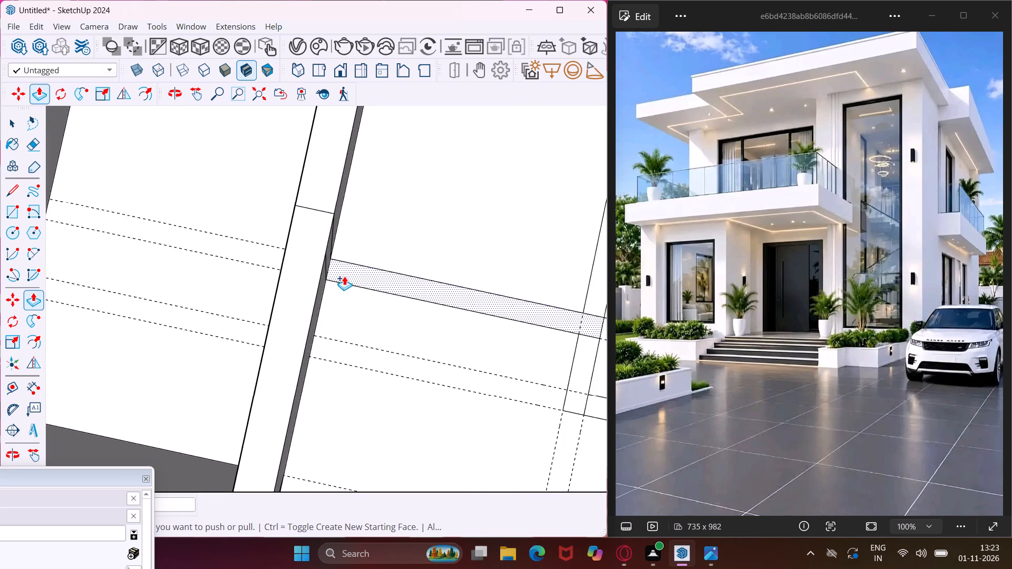
left_click(344, 276)
left_click(307, 269)
scroll(288, 277, "down", 1)
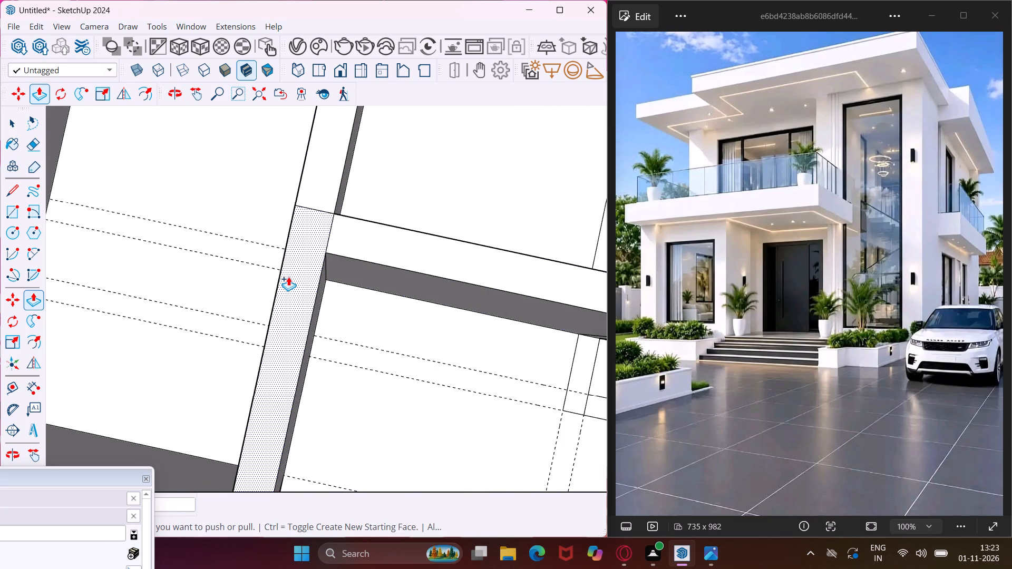
scroll(288, 277, "down", 7)
scroll(490, 269, "up", 2)
left_click(483, 267)
left_click(488, 291)
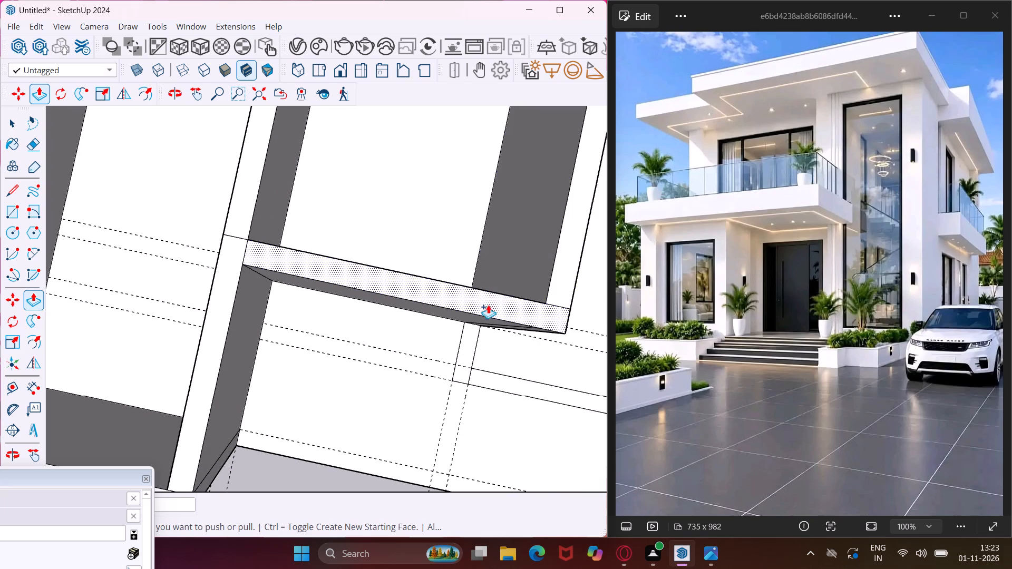
Push/Pull the short return between the second guide pair and the front wall along the nearer cross pair up to the recessed wall's height.
left_click(472, 348)
left_click(473, 304)
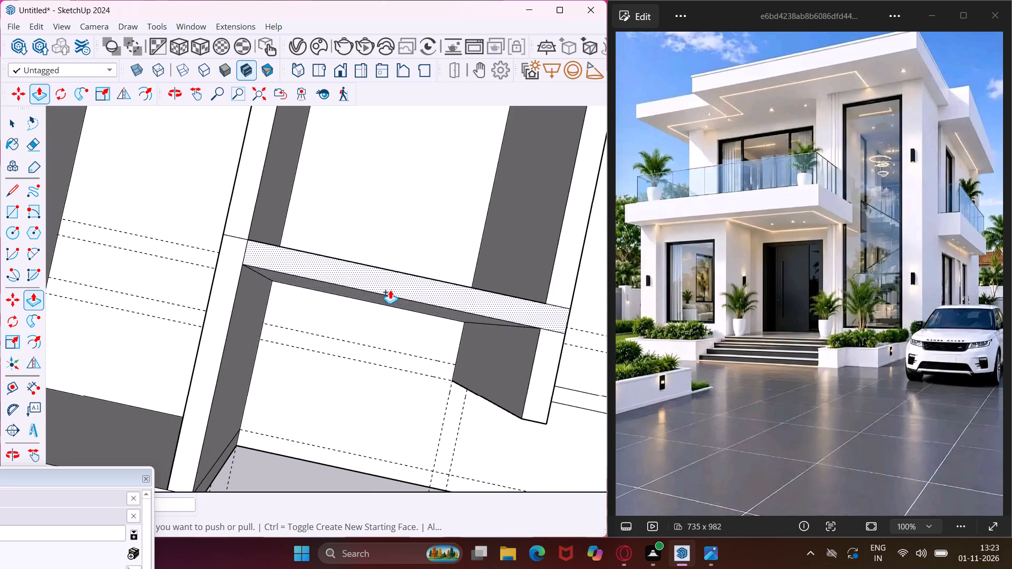
scroll(390, 290, "down", 3)
scroll(390, 290, "up", 1)
scroll(390, 290, "down", 1)
scroll(531, 382, "up", 2)
left_click(531, 377)
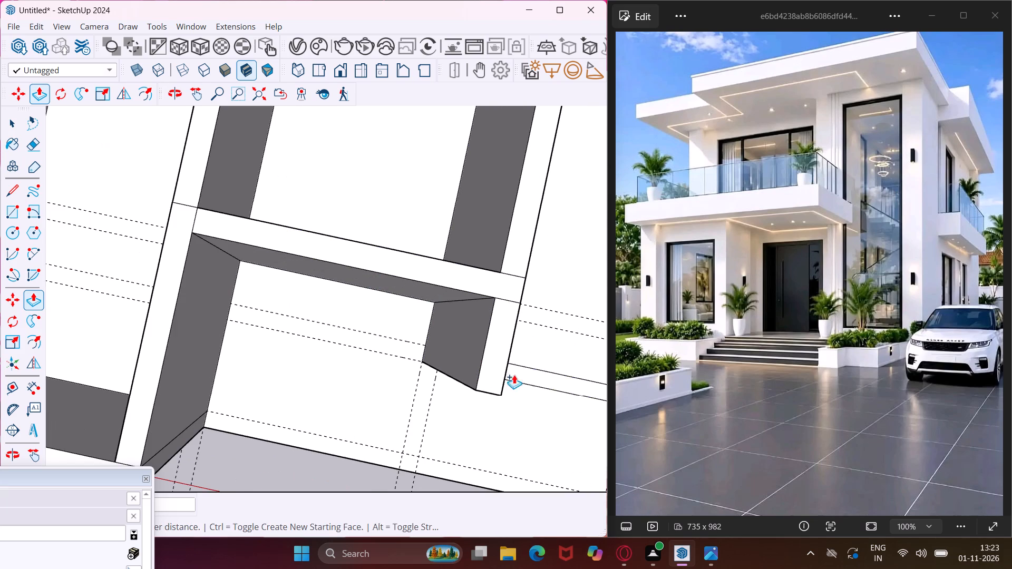
left_click(495, 375)
Push/Pull the side wall strip farthest from the green axis up to the adjoining front wall's top.
scroll(275, 328, "down", 9)
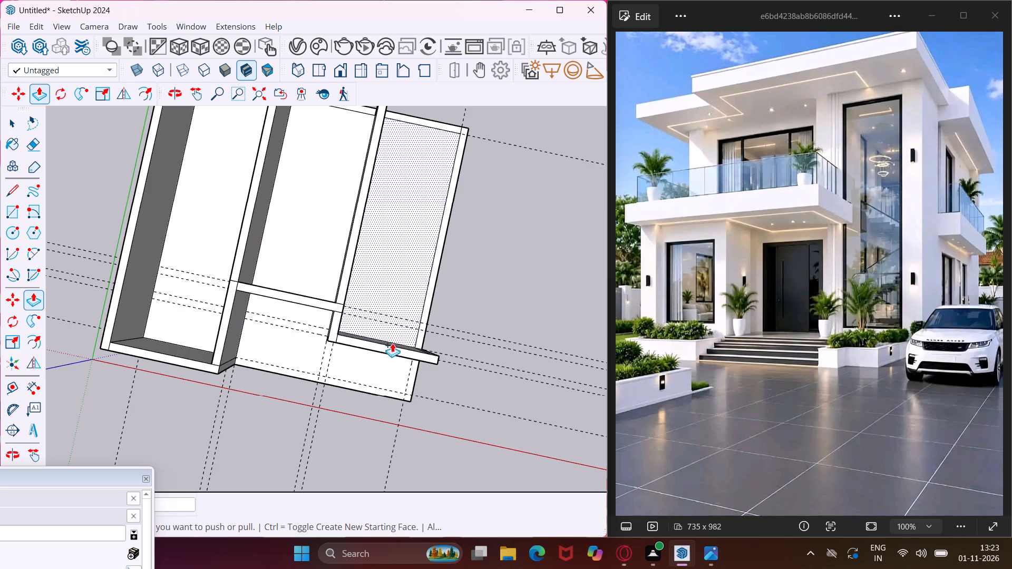
scroll(425, 349, "up", 6)
left_click(420, 337)
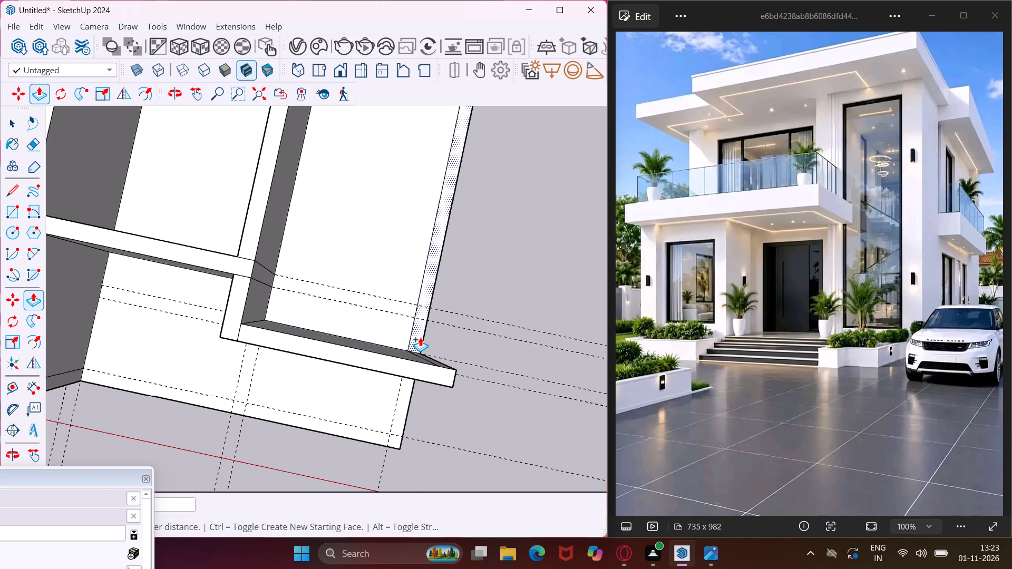
left_click(424, 366)
Push/Pull the rear wall strip between the two side walls up to the interior walls' height.
scroll(417, 371, "down", 10)
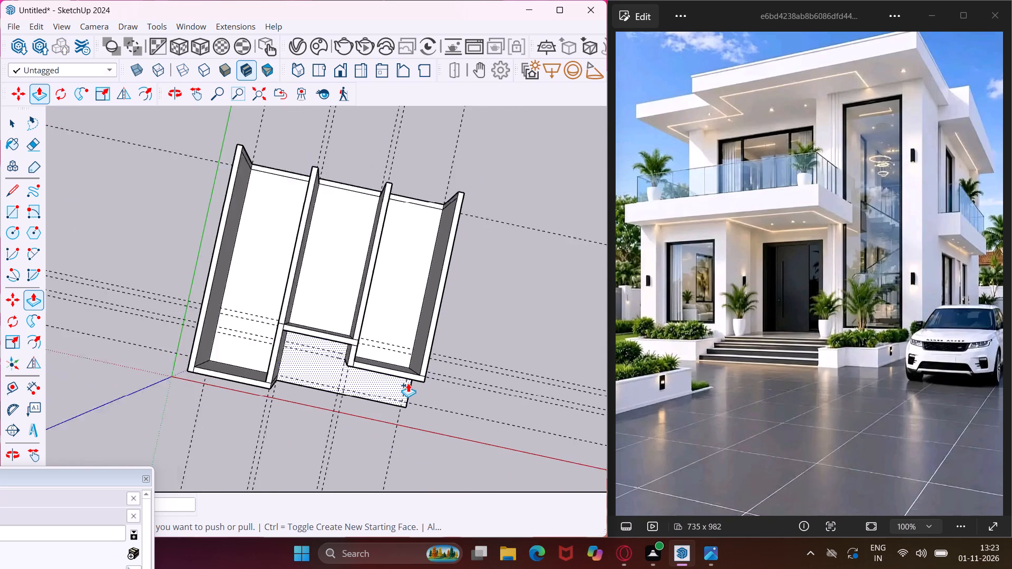
scroll(408, 383, "down", 5)
scroll(338, 244, "up", 7)
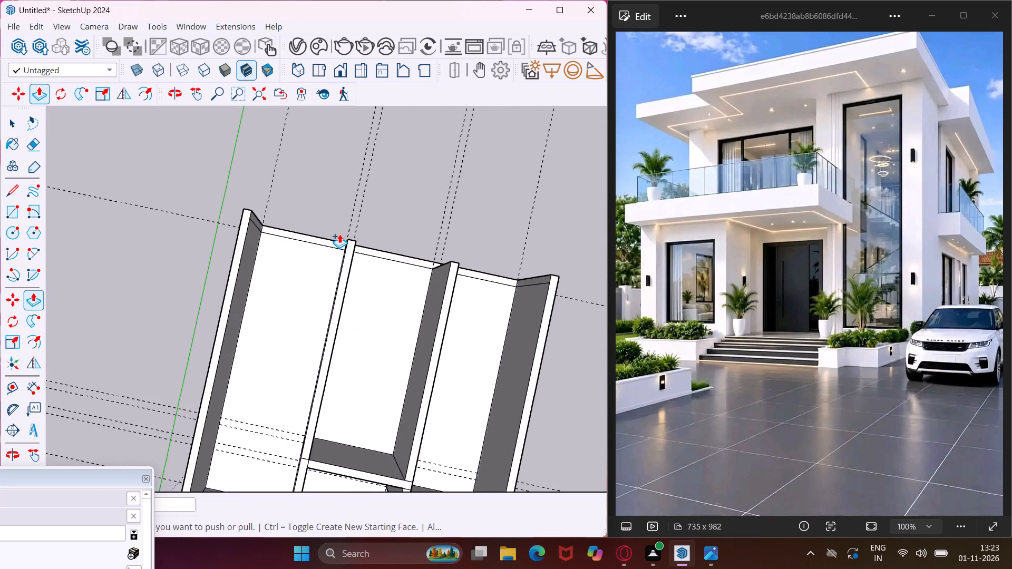
scroll(339, 234, "up", 4)
left_click(339, 248)
left_click(352, 260)
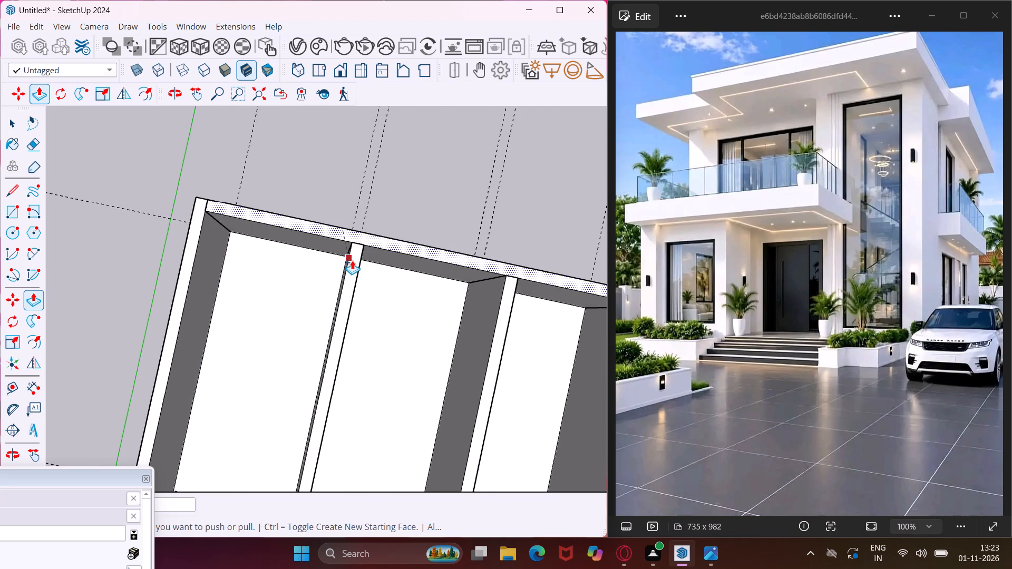
scroll(352, 262, "down", 6)
middle_click_drag(352, 271, 345, 224)
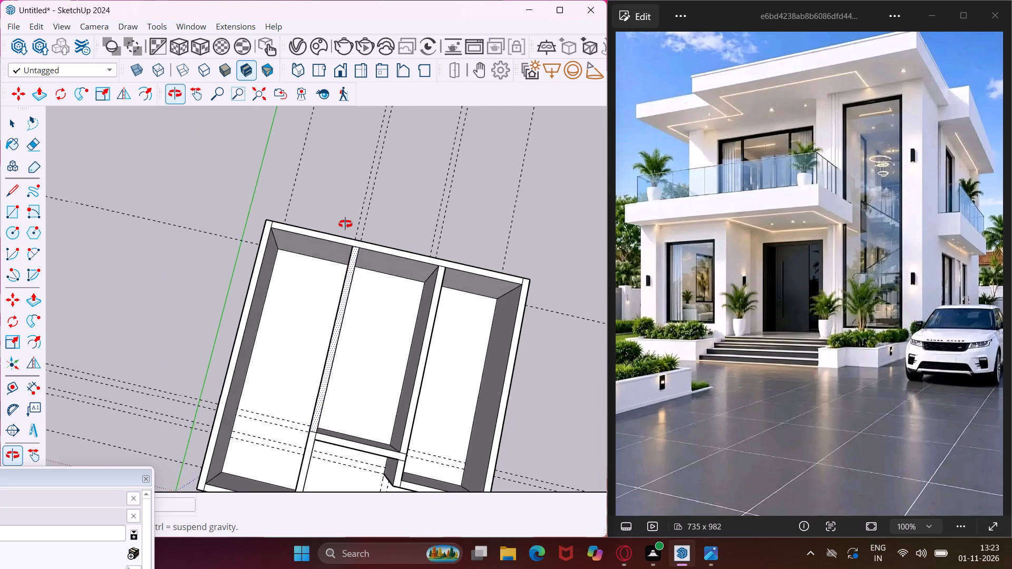
middle_click_drag(345, 224, 393, 0)
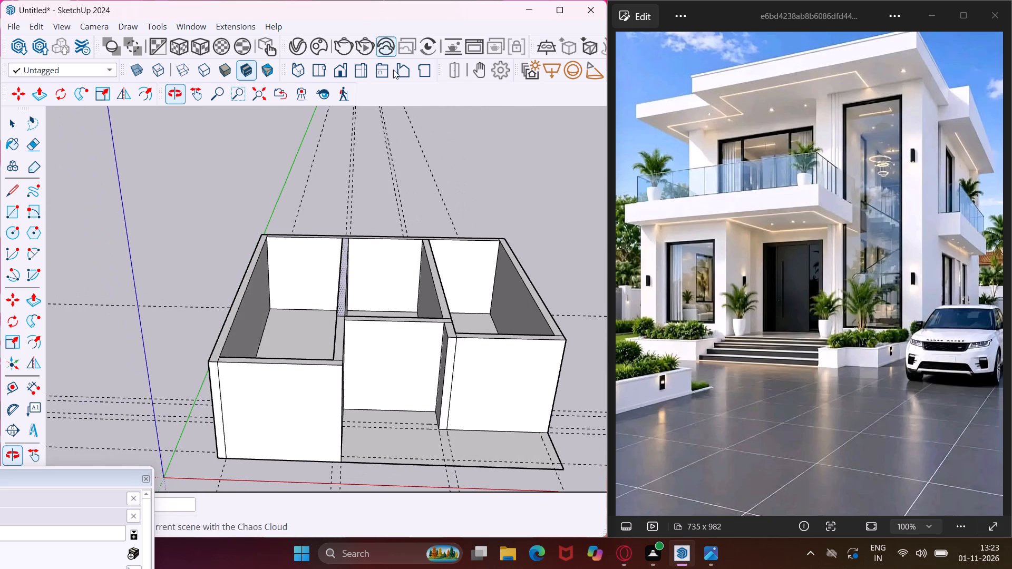
scroll(350, 298, "down", 4)
middle_click_drag(352, 361, 344, 316)
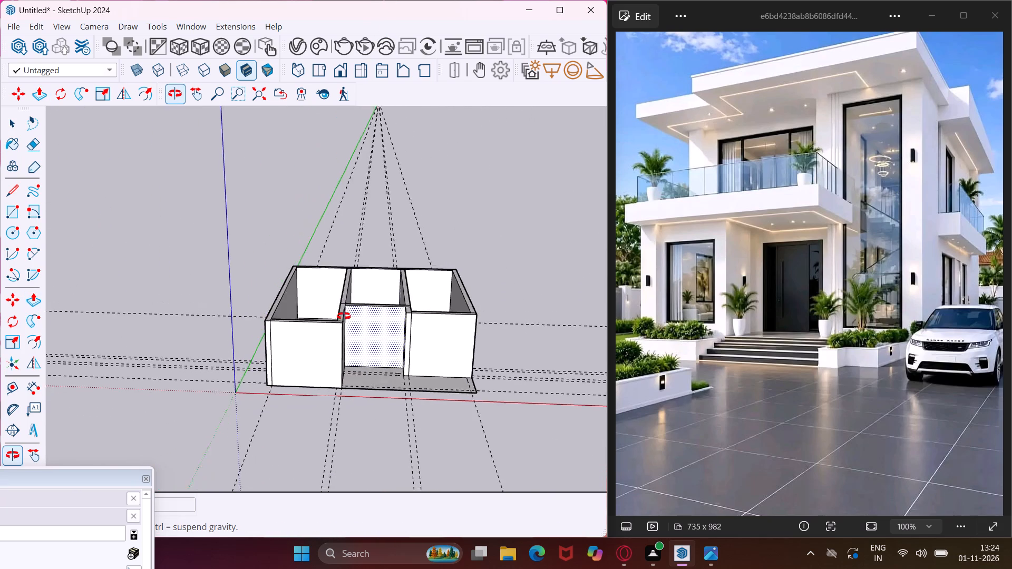
middle_click_drag(344, 316, 344, 291)
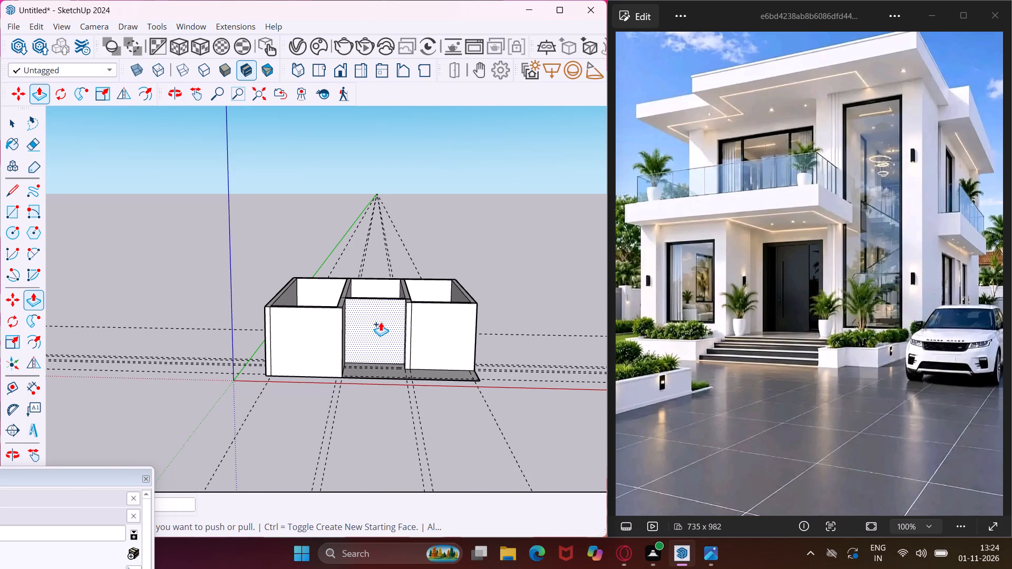
key("Escape")
key("space")
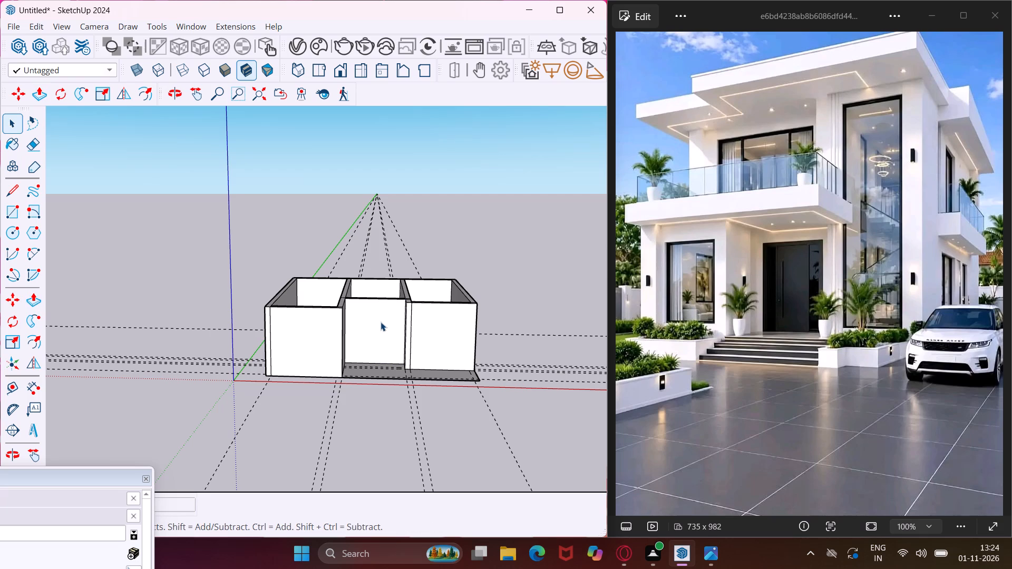
Erase the vertical seam line on the front wall's outer face beside the corner nearest the origin.
scroll(316, 356, "up", 3)
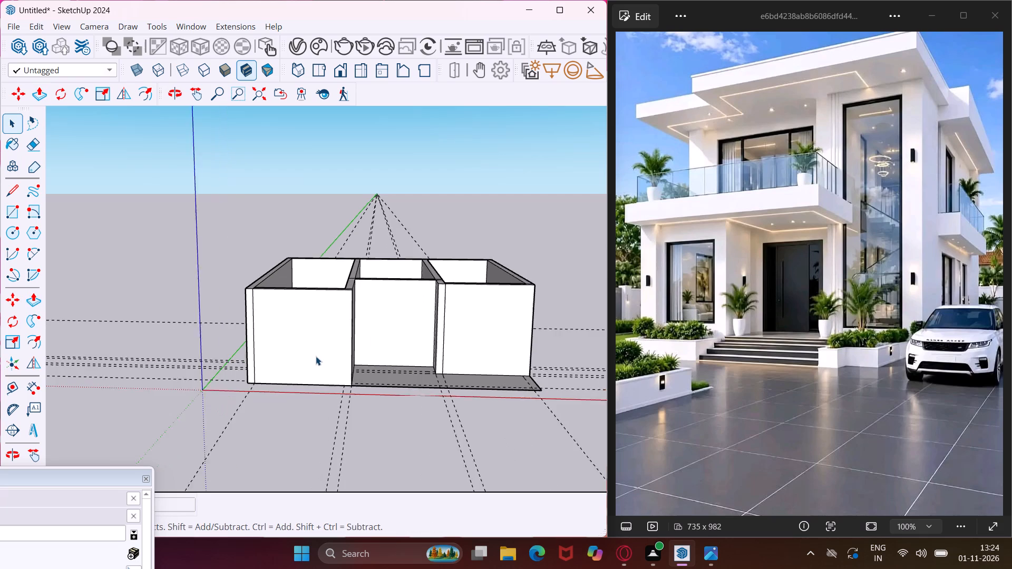
scroll(316, 356, "up", 1)
scroll(245, 295, "up", 2)
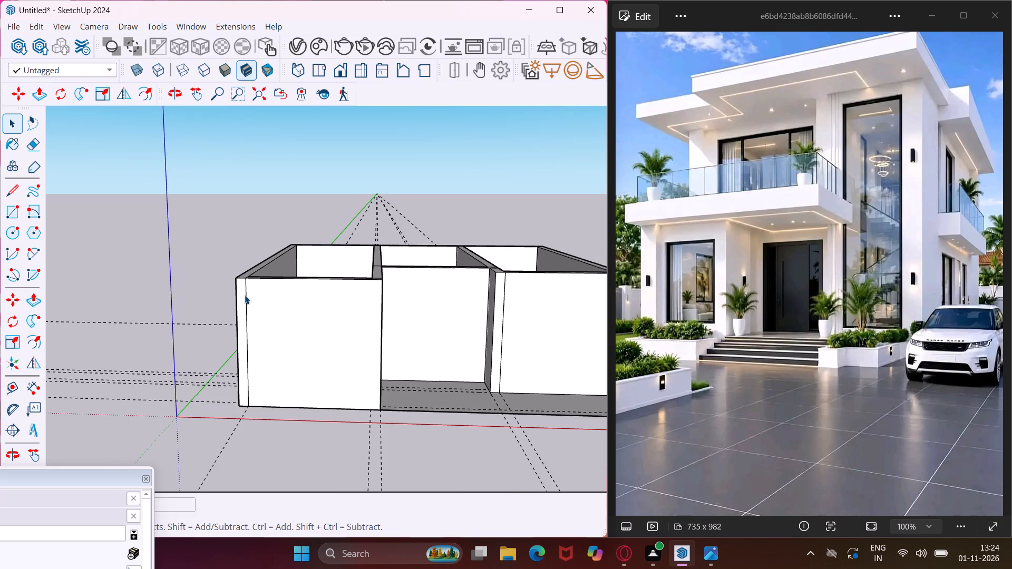
scroll(245, 295, "up", 1)
middle_click_drag(245, 295, 263, 349)
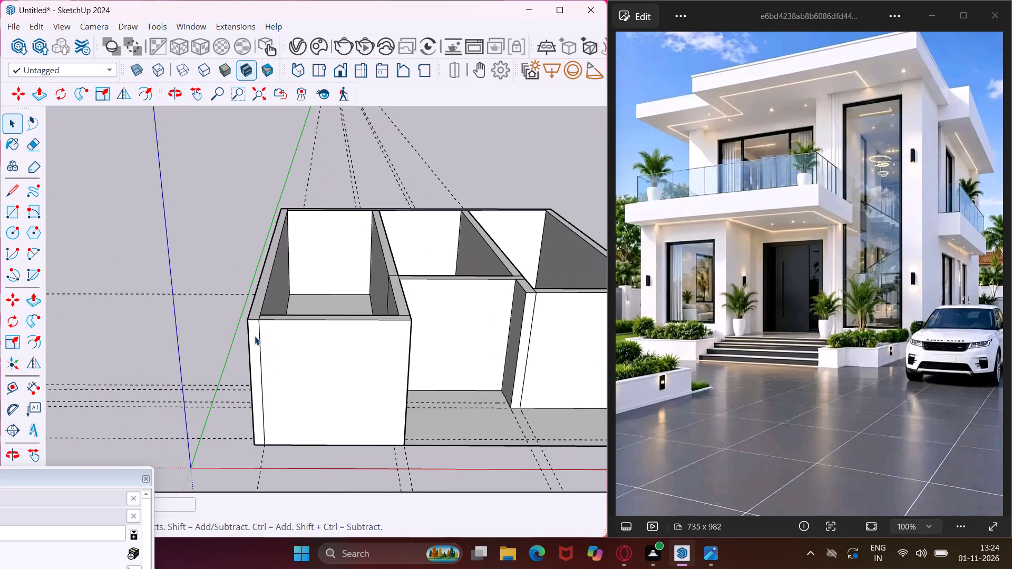
key("e")
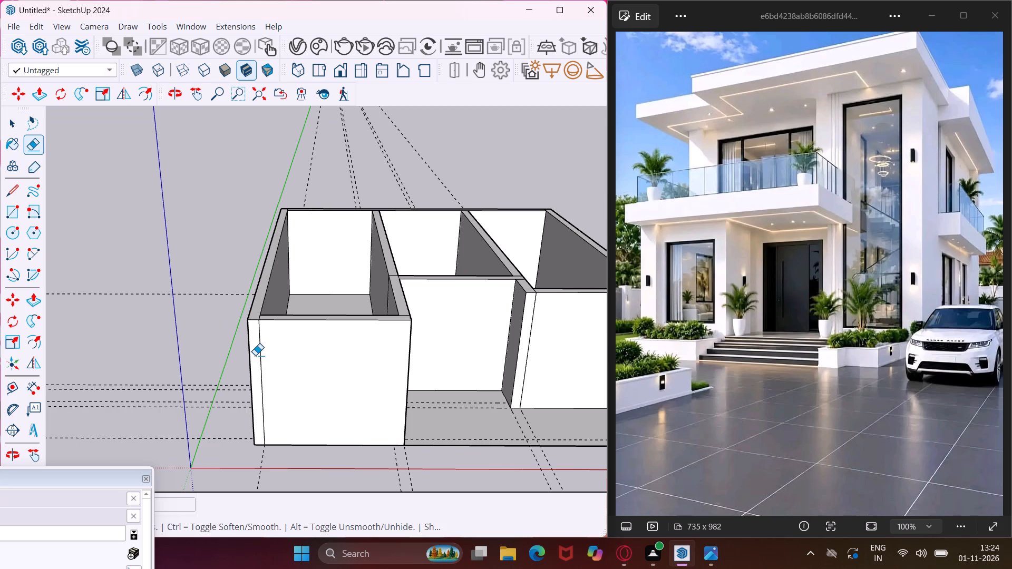
left_click(260, 359)
key("Escape")
key("space")
scroll(249, 347, "up", 3)
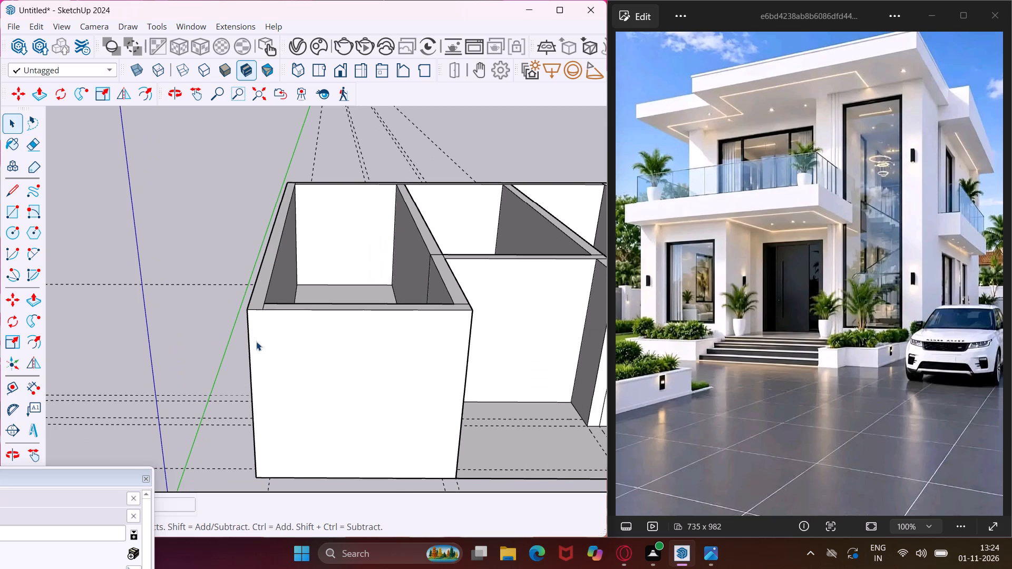
Copy the front wall's vertical corner edge nearest the origin a short distance inward along the wall's top edge.
left_click(249, 336)
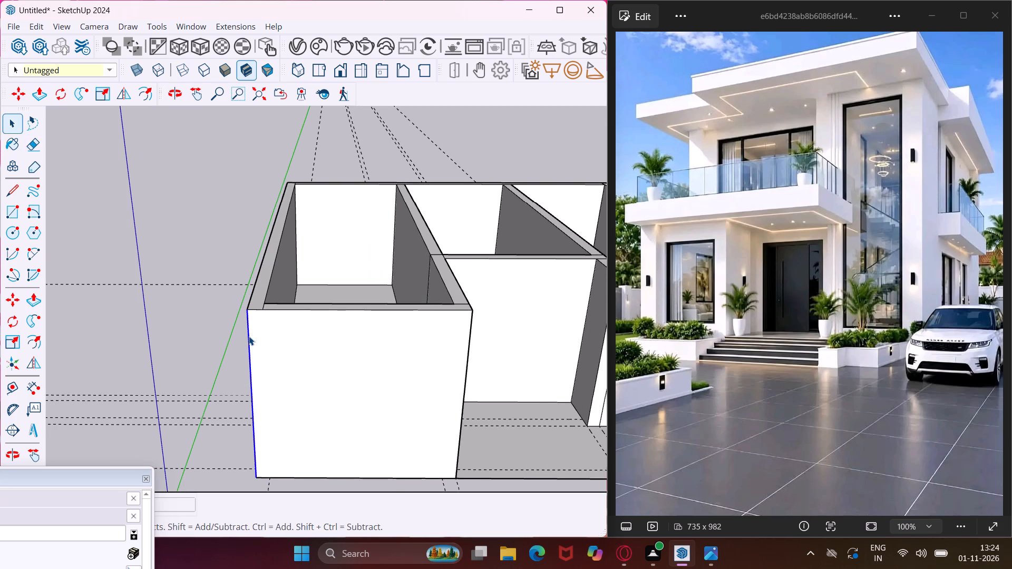
key("m")
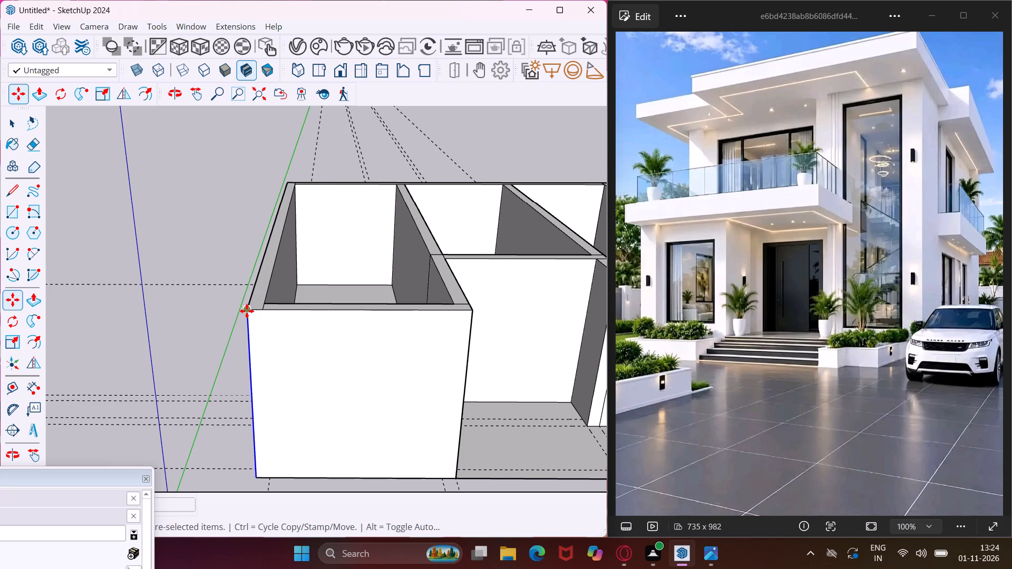
left_click(247, 311)
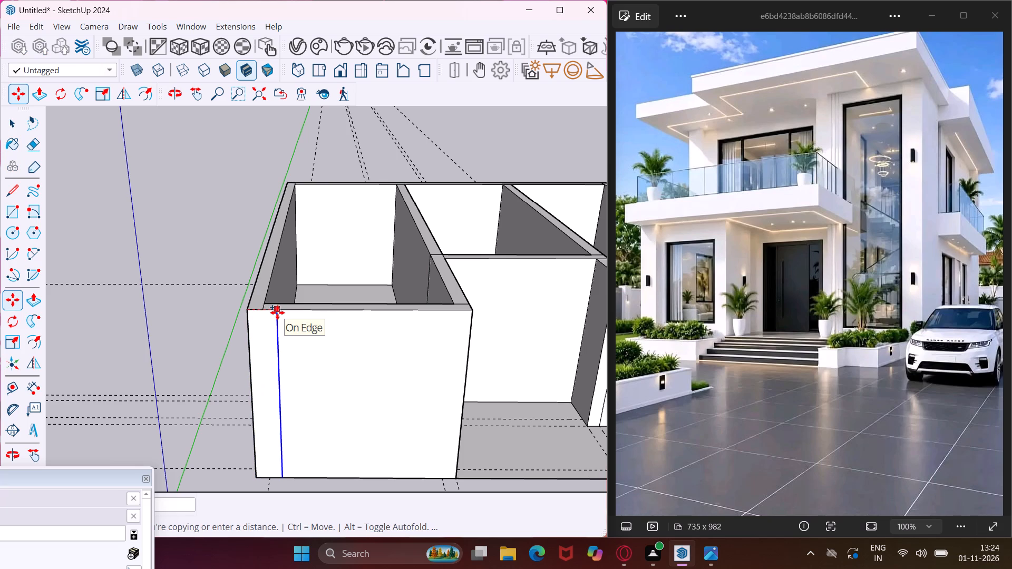
left_click(277, 312)
key("Escape")
key("space")
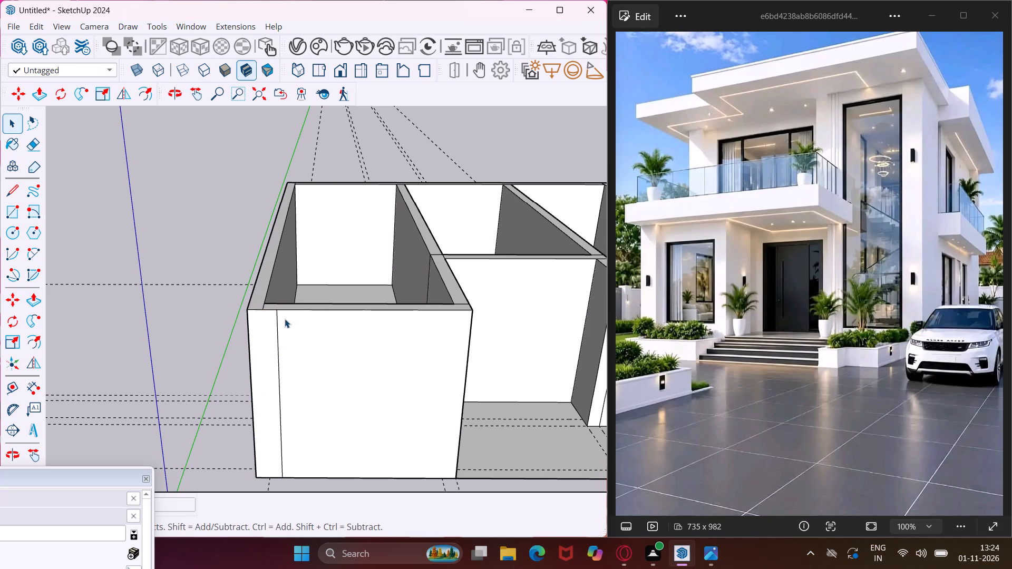
Push/Pull the top of the side wall farthest from the green axis up by 12'.
scroll(194, 338, "down", 4)
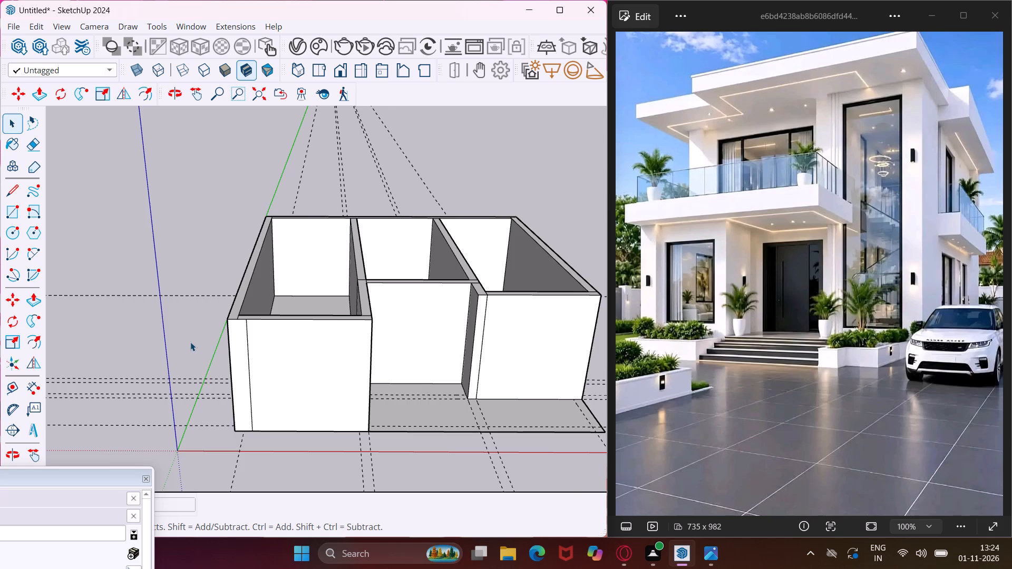
scroll(190, 342, "down", 6)
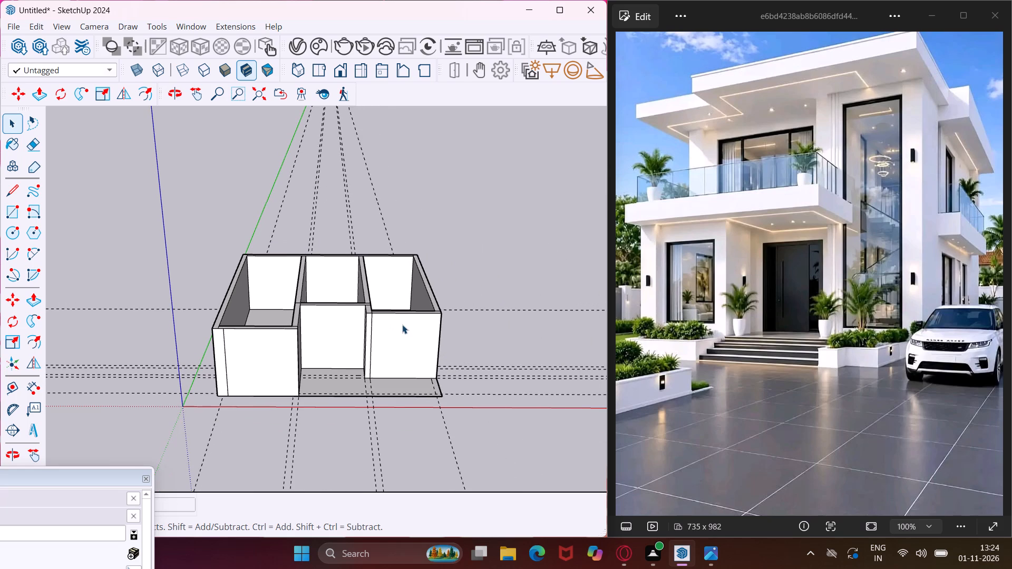
middle_click_drag(402, 325, 393, 361)
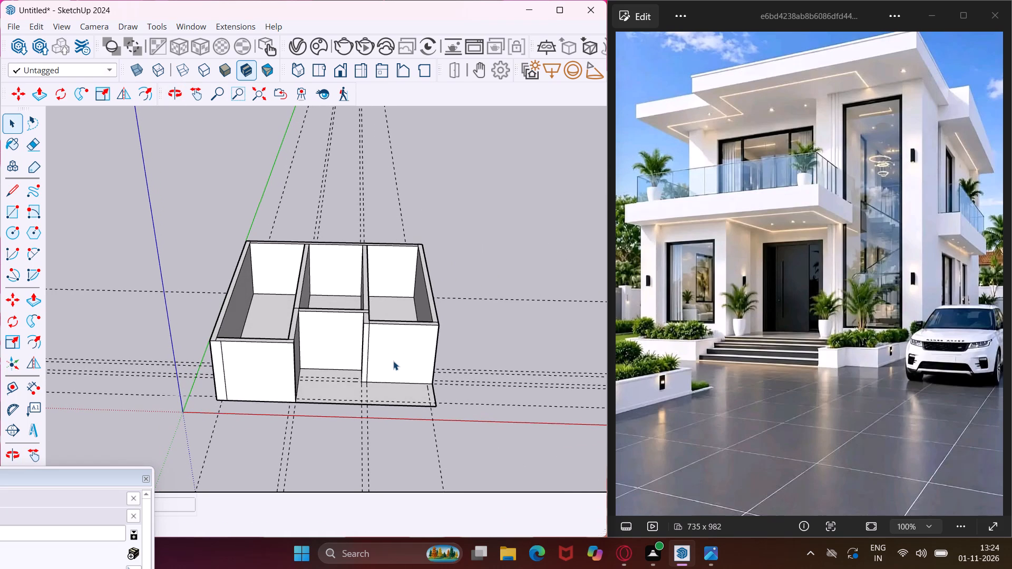
scroll(413, 359, "up", 4)
middle_click_drag(423, 340, 414, 441)
scroll(437, 351, "up", 4)
left_click(440, 340)
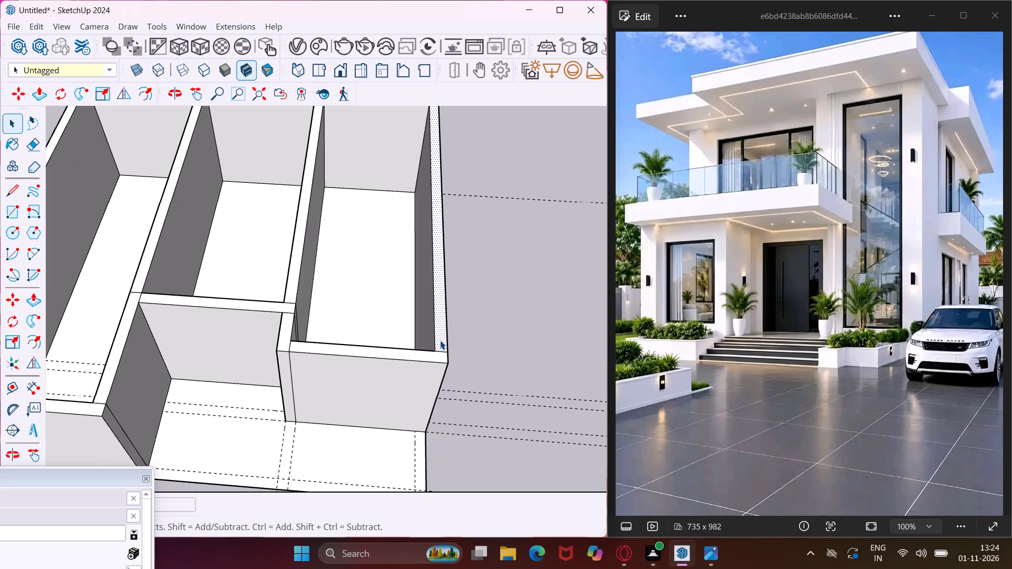
key("p")
left_click(440, 340)
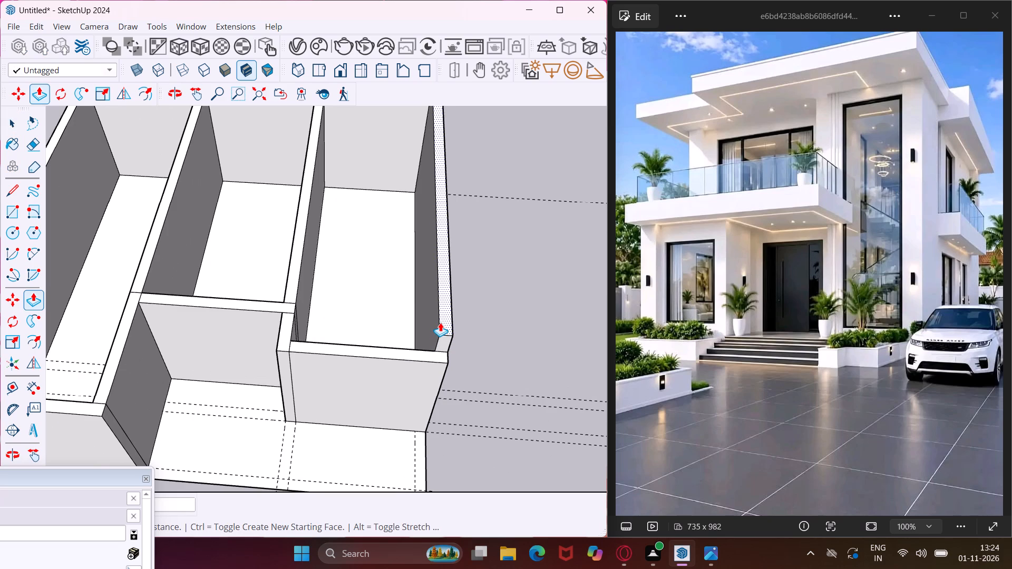
type("12'")
key("Return")
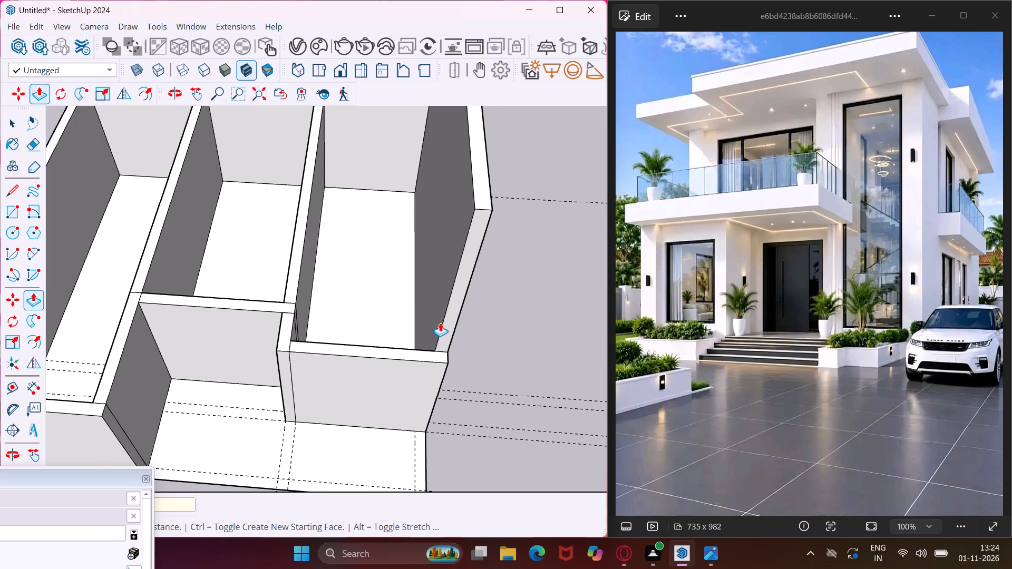
Repeat the 12' Push/Pull on the tops of the adjoining front wall and the short return beside it.
scroll(440, 322, "up", 3)
double_click(432, 366)
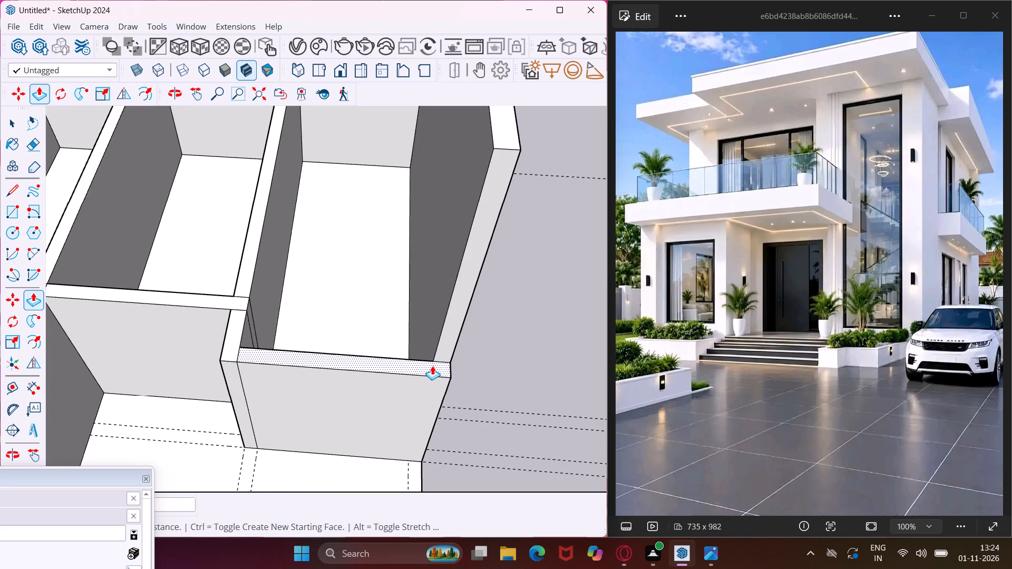
scroll(408, 353, "down", 4)
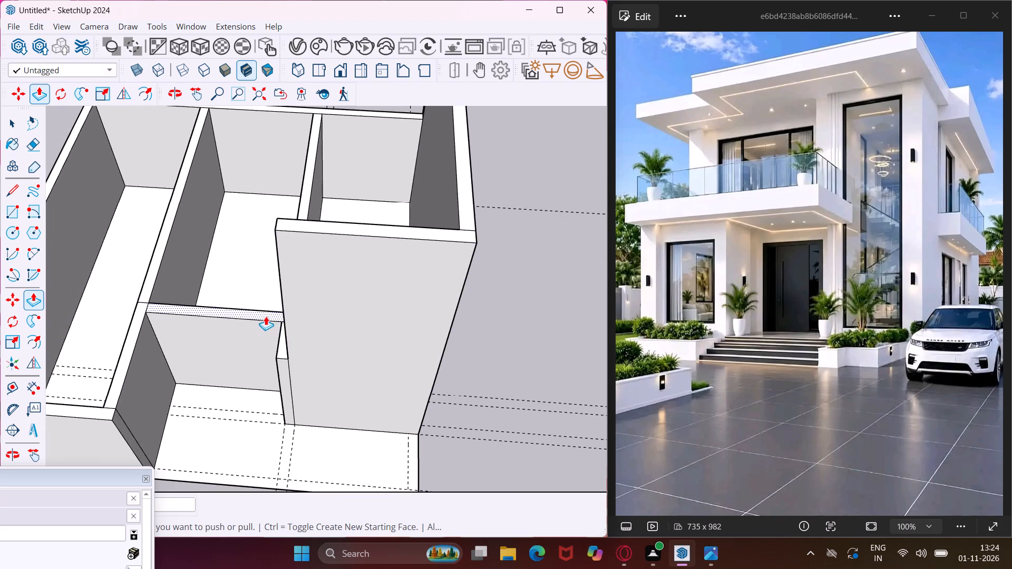
middle_click_drag(266, 316, 383, 321)
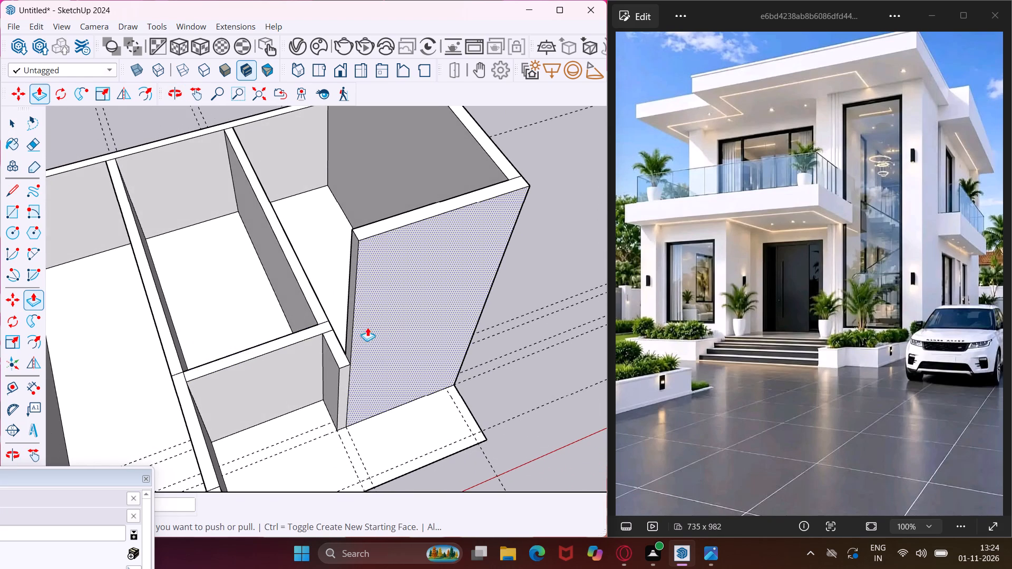
scroll(351, 338, "up", 2)
double_click(334, 349)
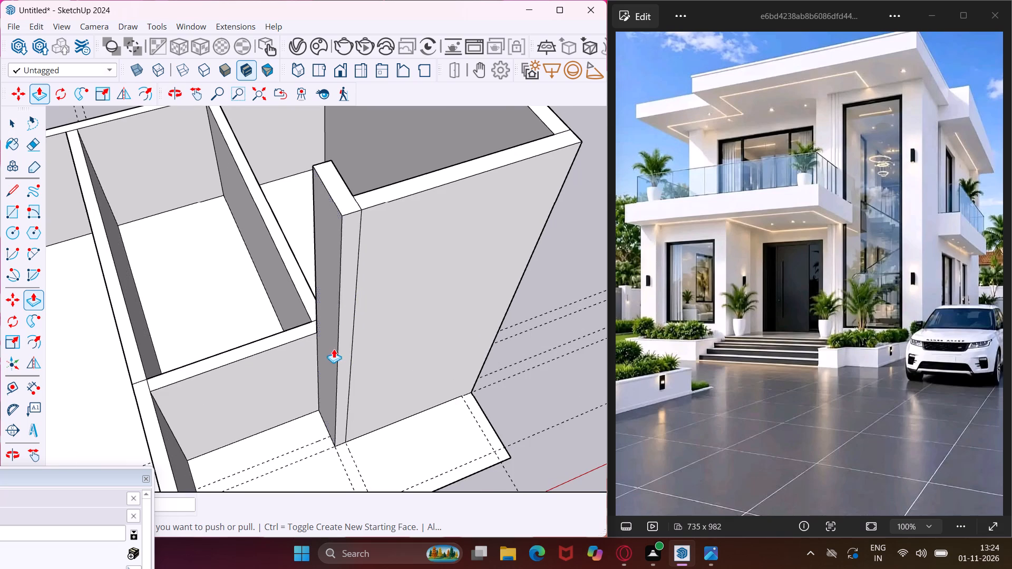
scroll(347, 332, "down", 4)
middle_click_drag(347, 332, 334, 321)
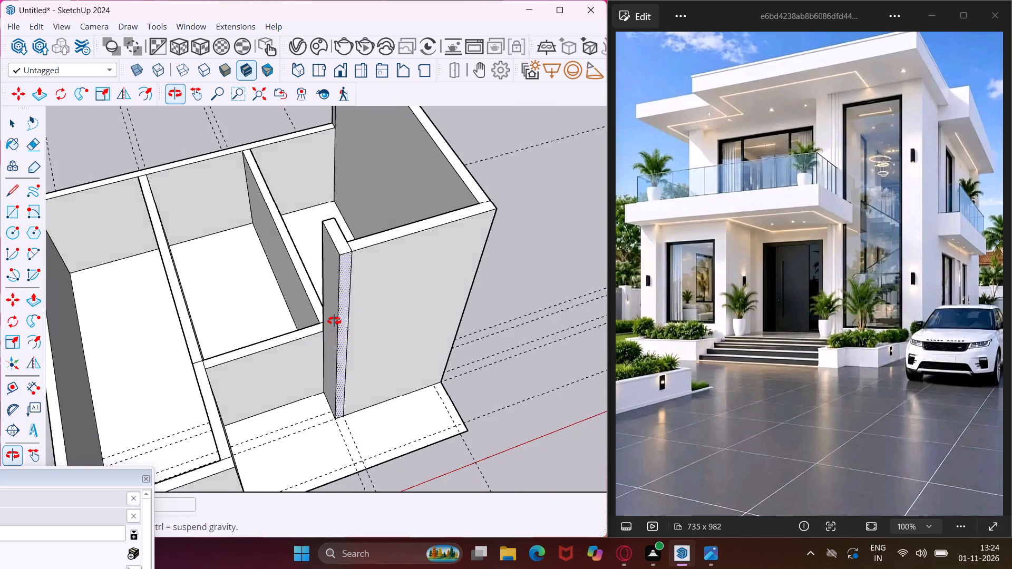
middle_click_drag(334, 321, 408, 226)
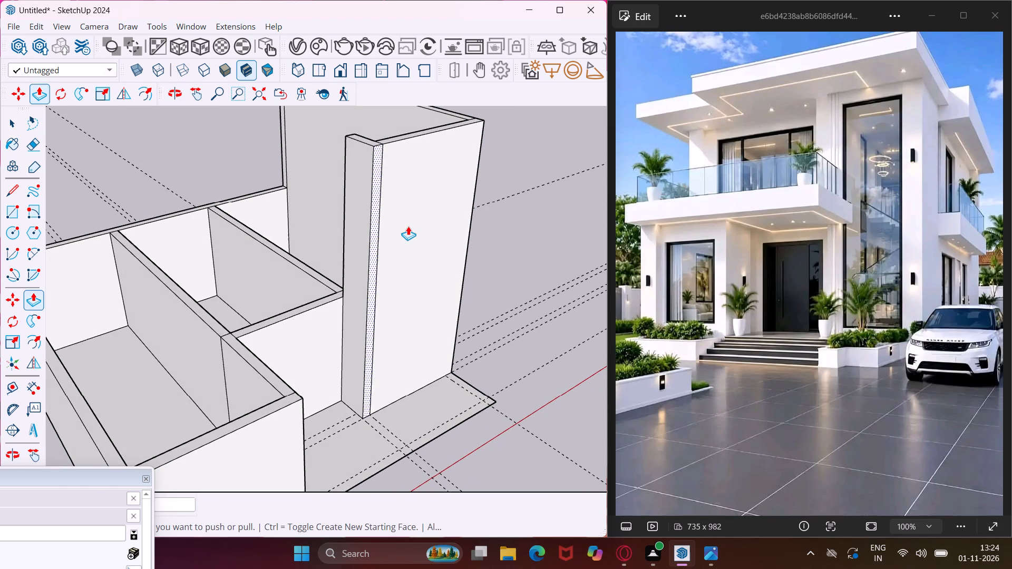
scroll(408, 226, "down", 4)
middle_click_drag(422, 241, 140, 236)
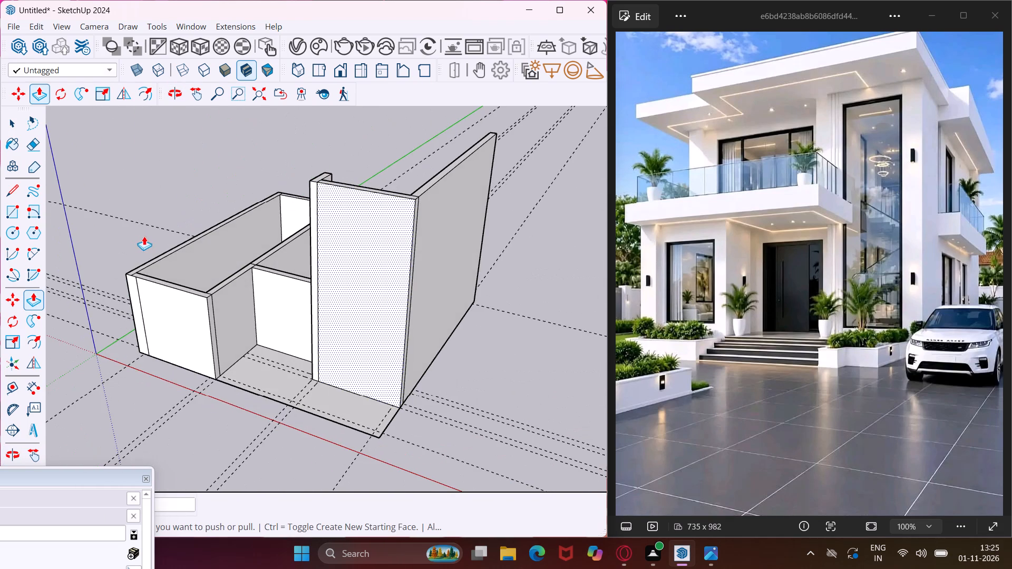
key("Escape")
key("space")
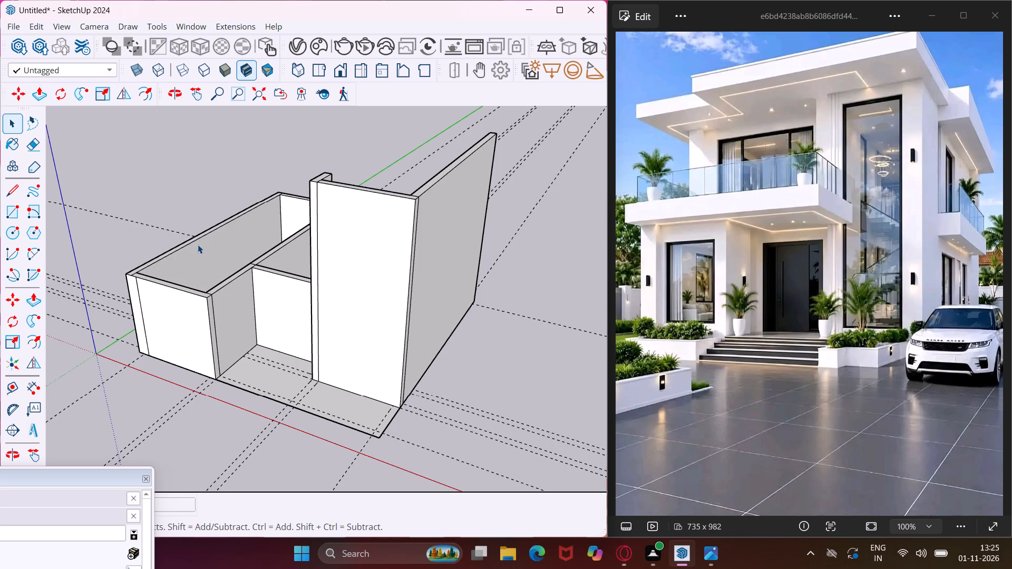
Push/Pull the top of the side wall nearest the green axis up by 1'.
middle_click_drag(226, 267, 222, 260)
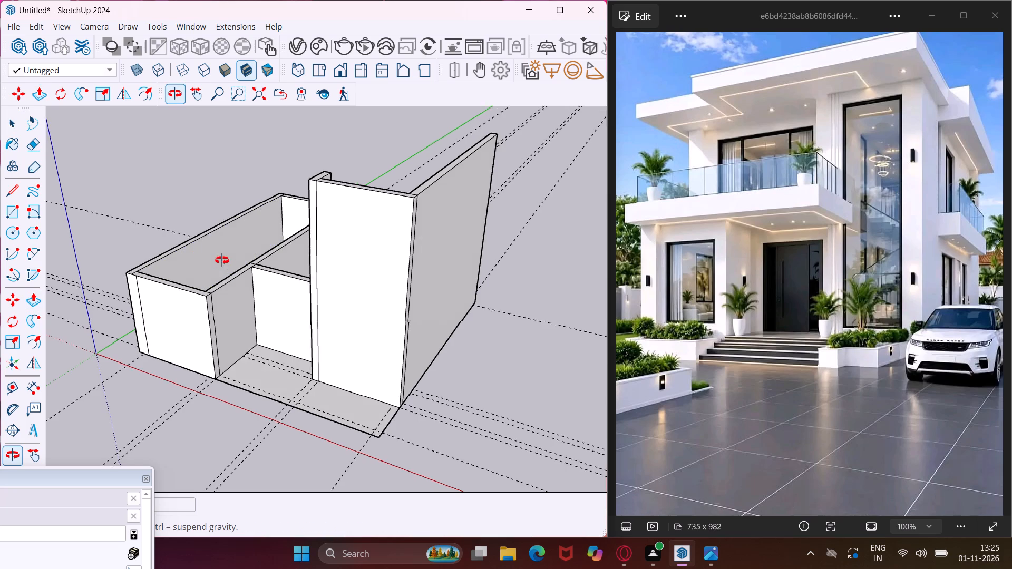
middle_click_drag(222, 260, 391, 253)
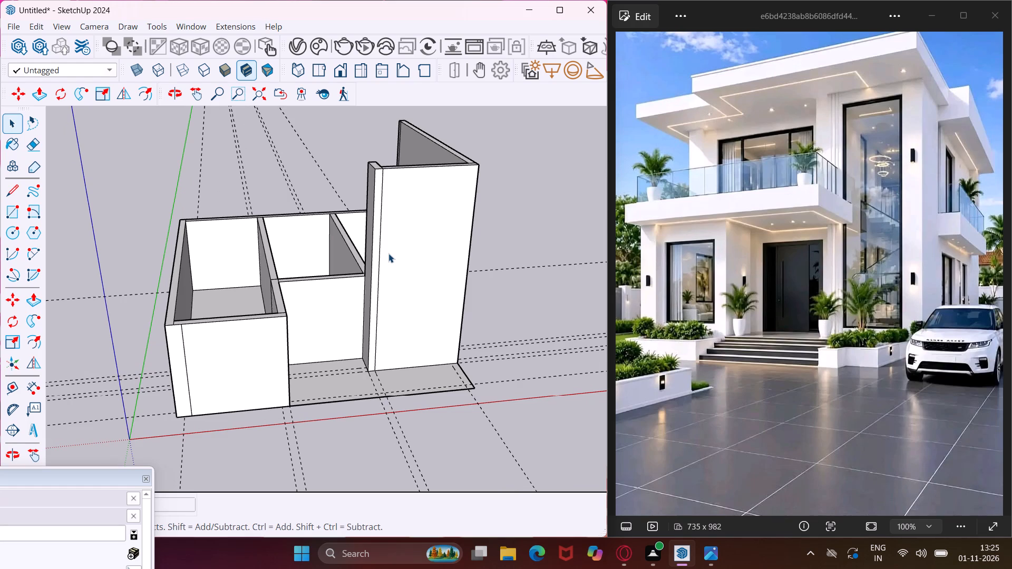
middle_click_drag(205, 321, 343, 347)
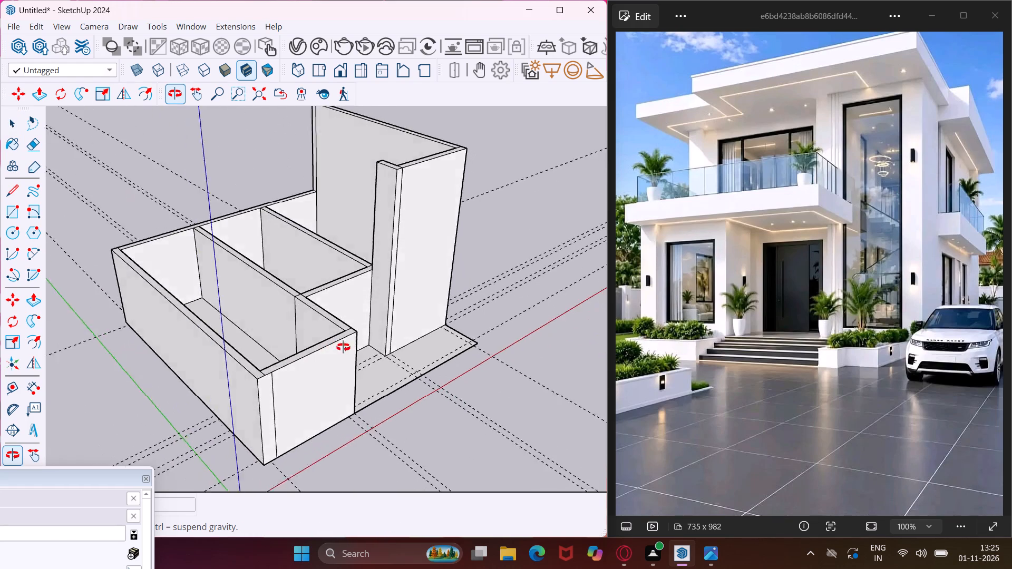
middle_click_drag(343, 347, 441, 360)
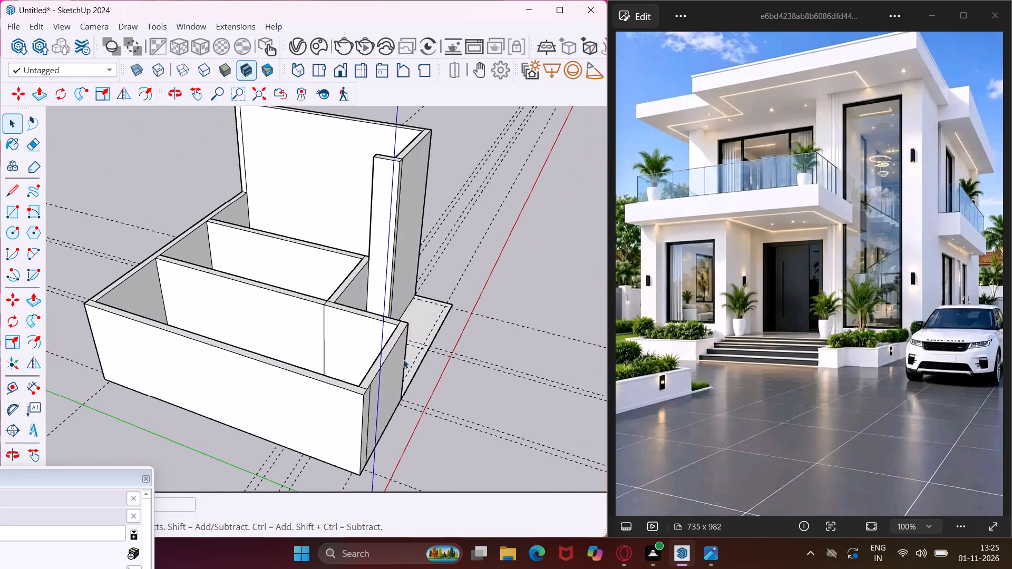
scroll(351, 379, "up", 9)
left_click(369, 403)
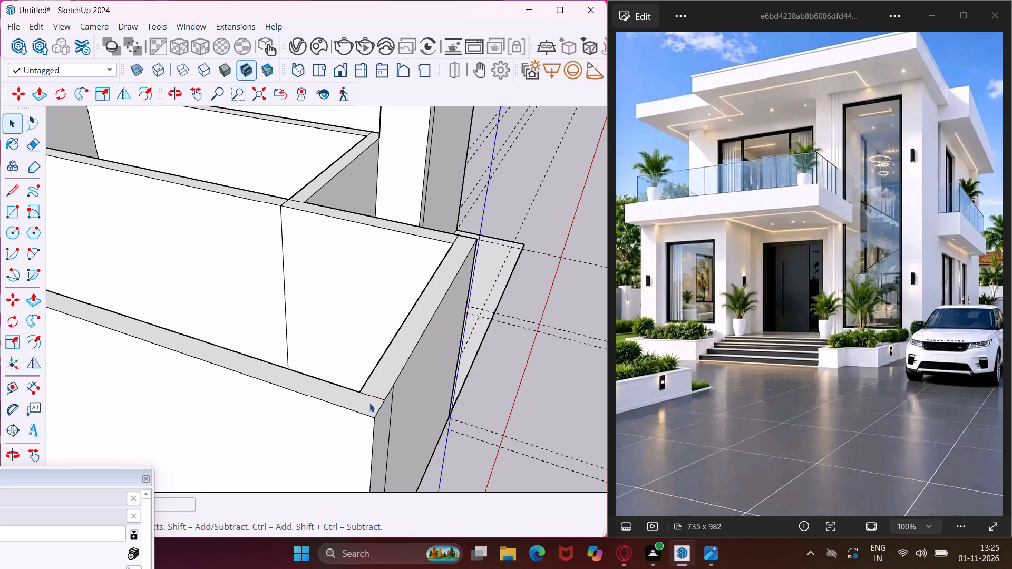
key("p")
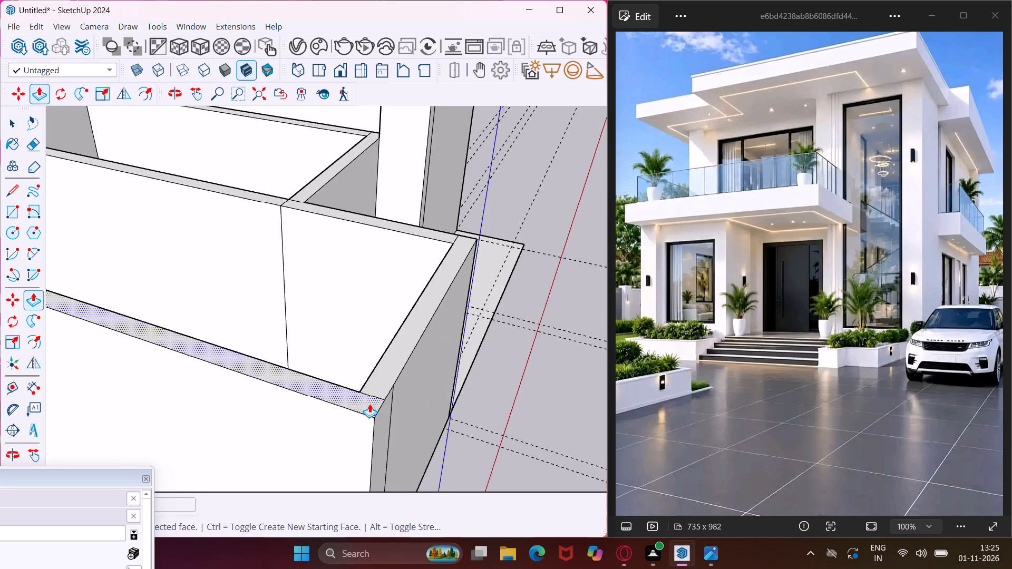
left_click(369, 404)
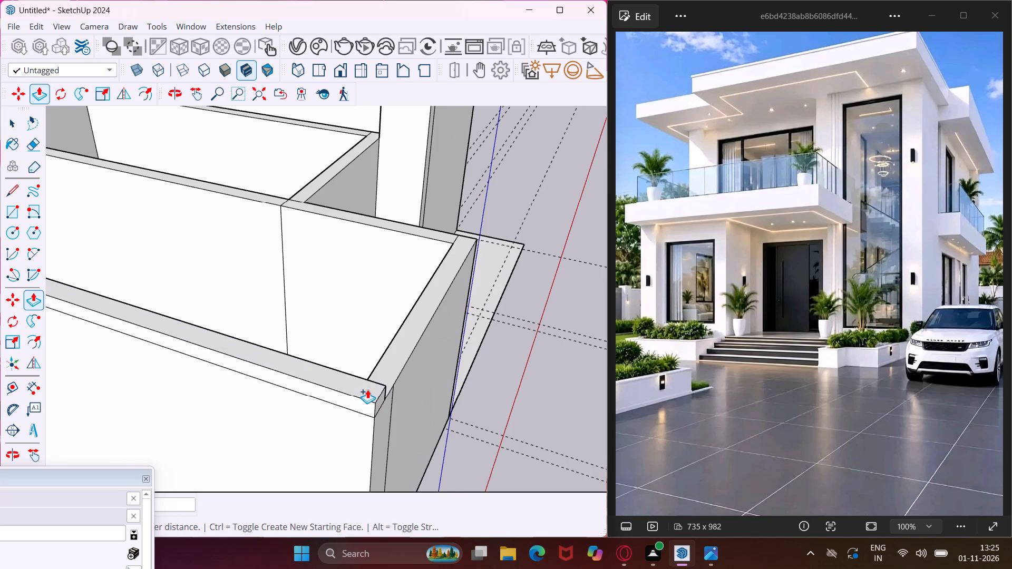
type("1'")
key("Return")
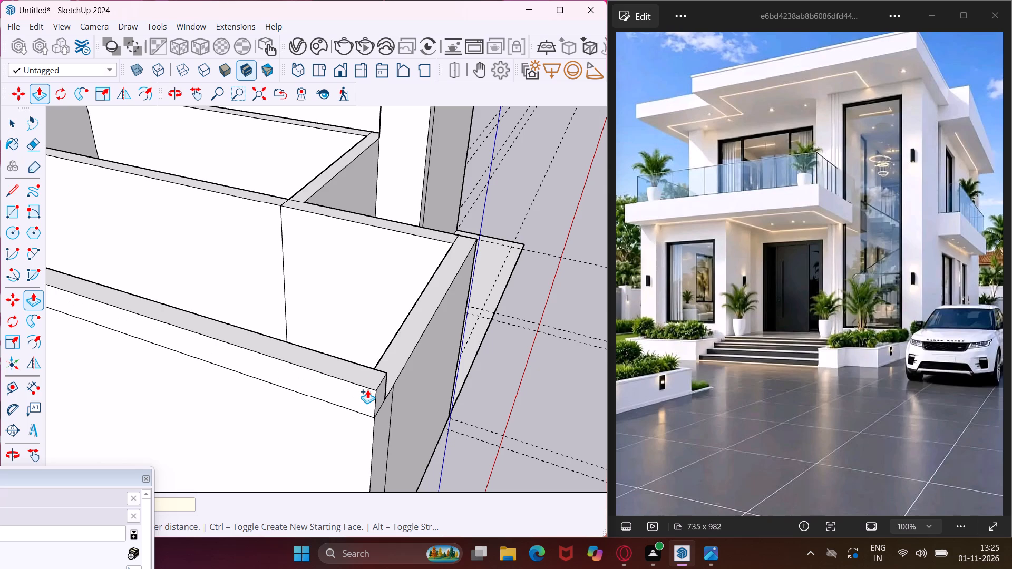
Push/Pull the top of the adjoining low front wall up to the raised side wall's top.
scroll(390, 354, "up", 3)
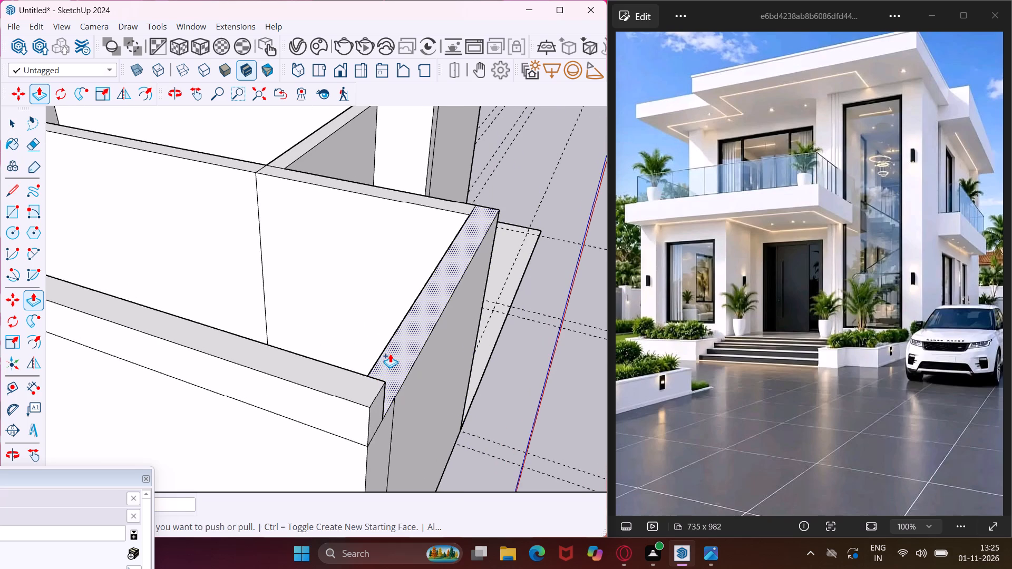
left_click(390, 354)
left_click(356, 376)
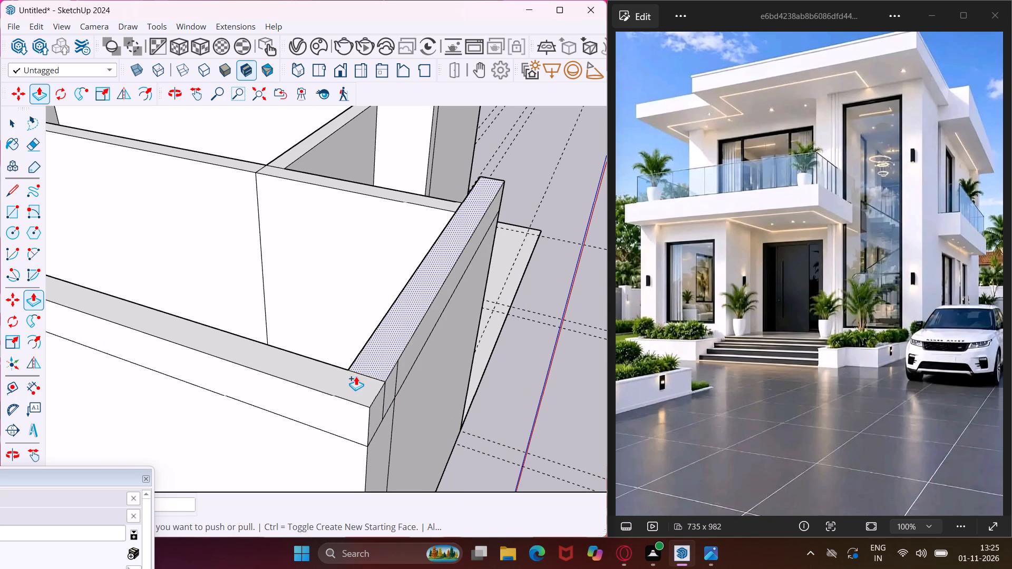
Push/Pull the interior wall's top section between the low front wall and the recessed wall up to the front wall's top.
scroll(350, 378, "down", 3)
middle_click_drag(424, 287, 173, 347)
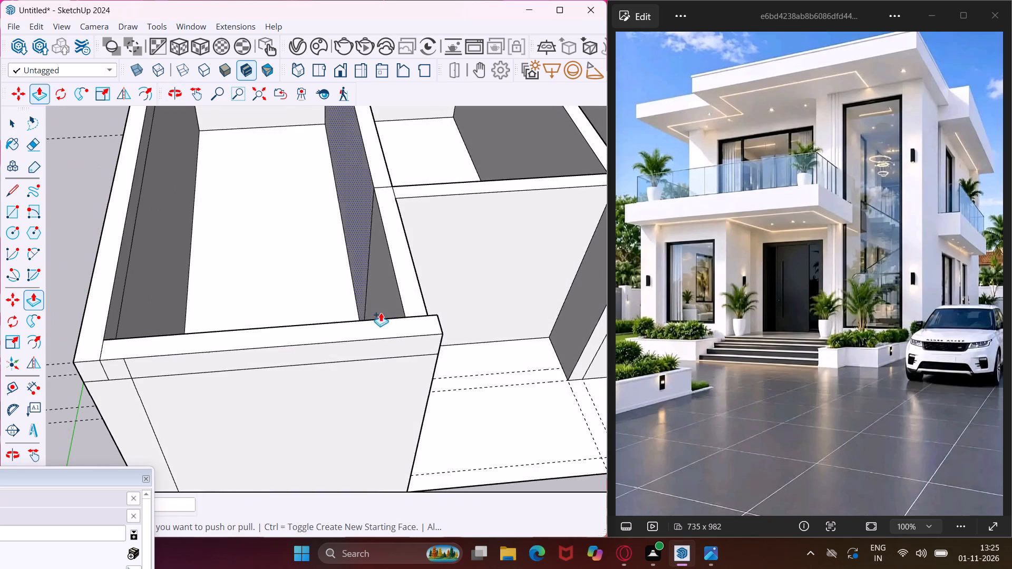
scroll(407, 305, "up", 3)
left_click(408, 305)
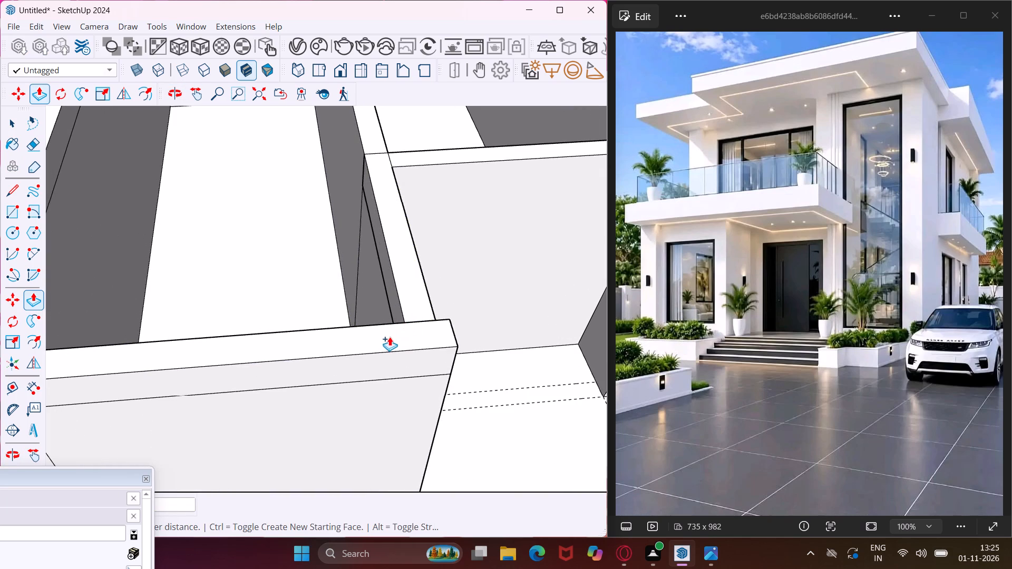
left_click(380, 338)
Push/Pull the top of the recessed entrance wall up to the raised interior wall section's height.
scroll(272, 328, "down", 3)
scroll(393, 219, "up", 3)
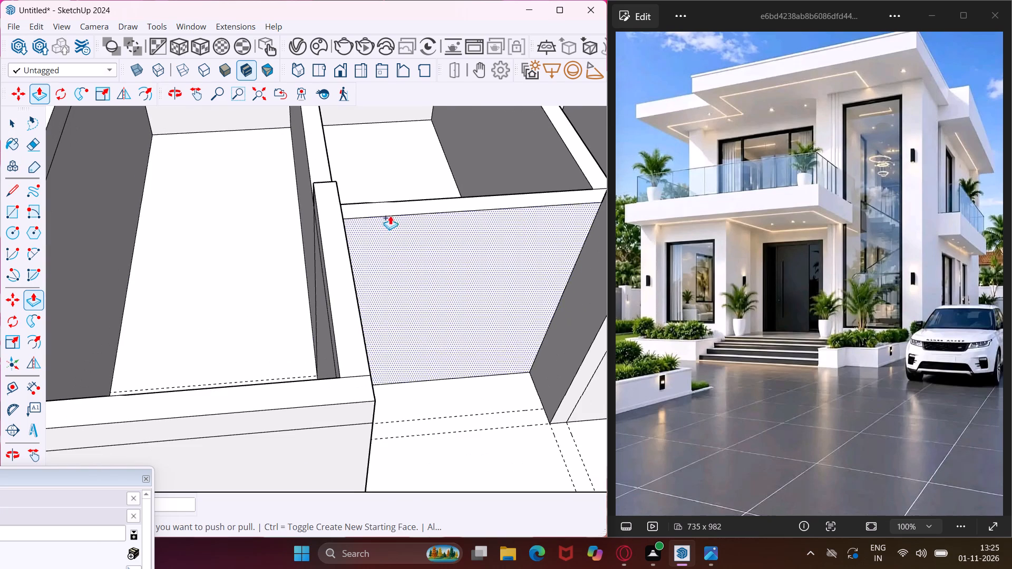
left_click(384, 211)
left_click(336, 214)
Push/Pull the three sections of the low front wall's upper band outward to one common overhang, starting at the outer corner.
scroll(305, 243, "down", 5)
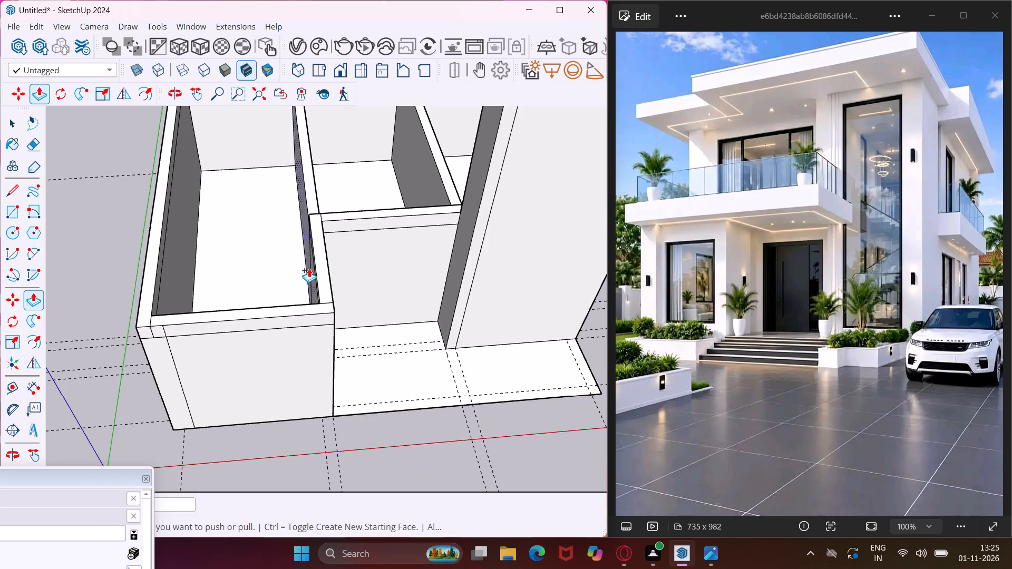
middle_click_drag(252, 345, 329, 293)
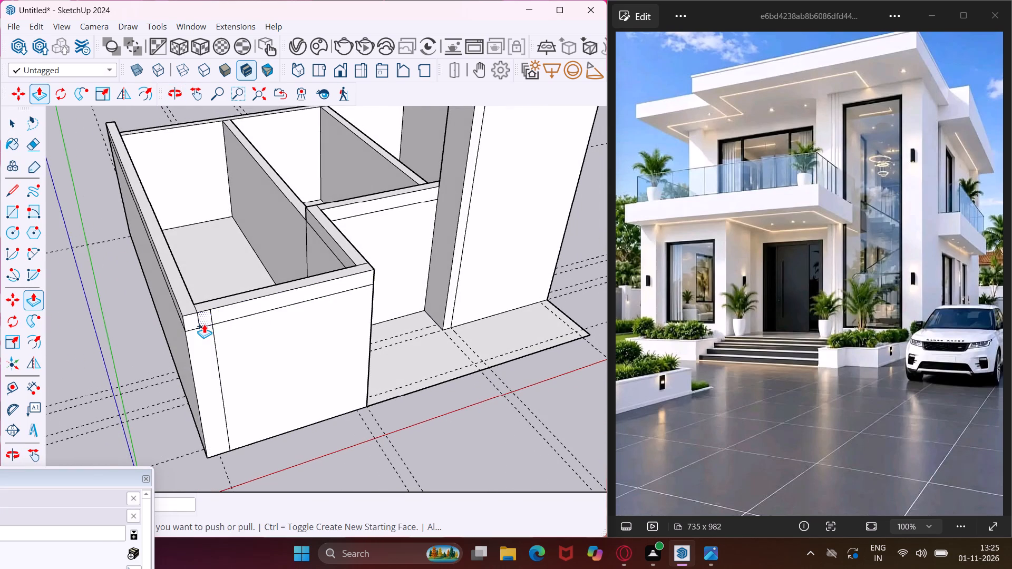
scroll(204, 324, "up", 7)
left_click(191, 321)
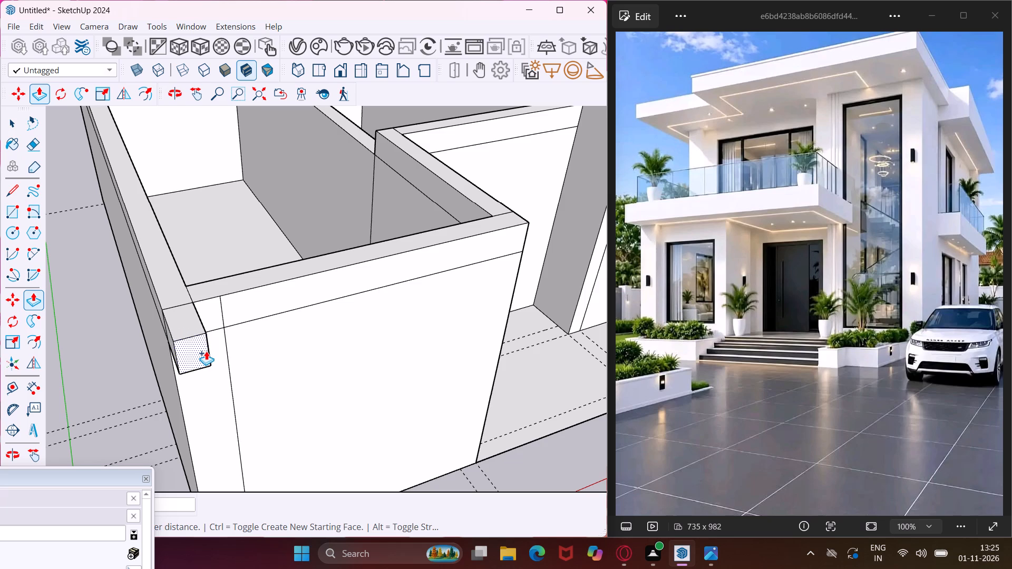
left_click(207, 355)
scroll(215, 330, "up", 3)
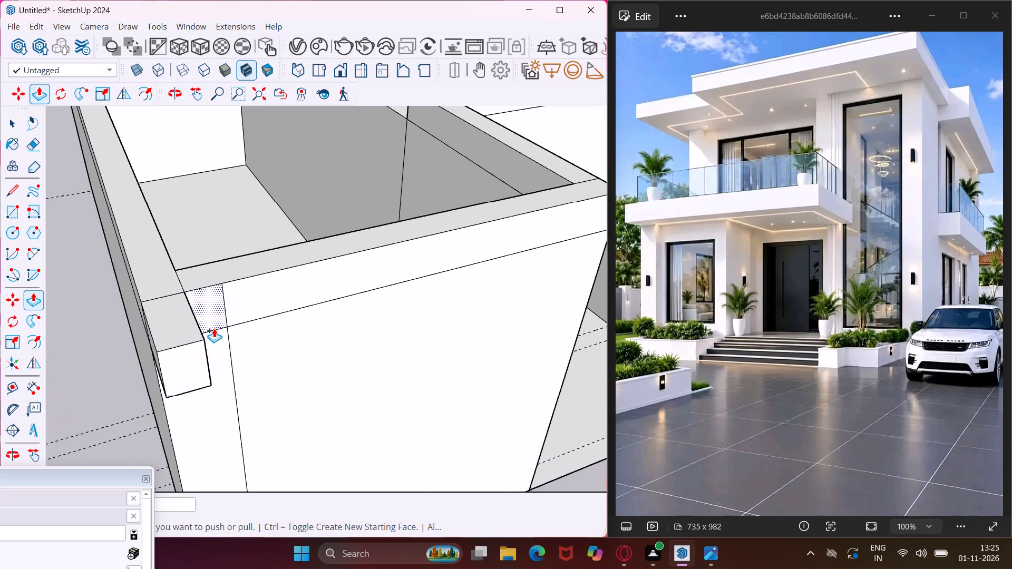
left_click(213, 328)
left_click(198, 357)
scroll(188, 358, "down", 3)
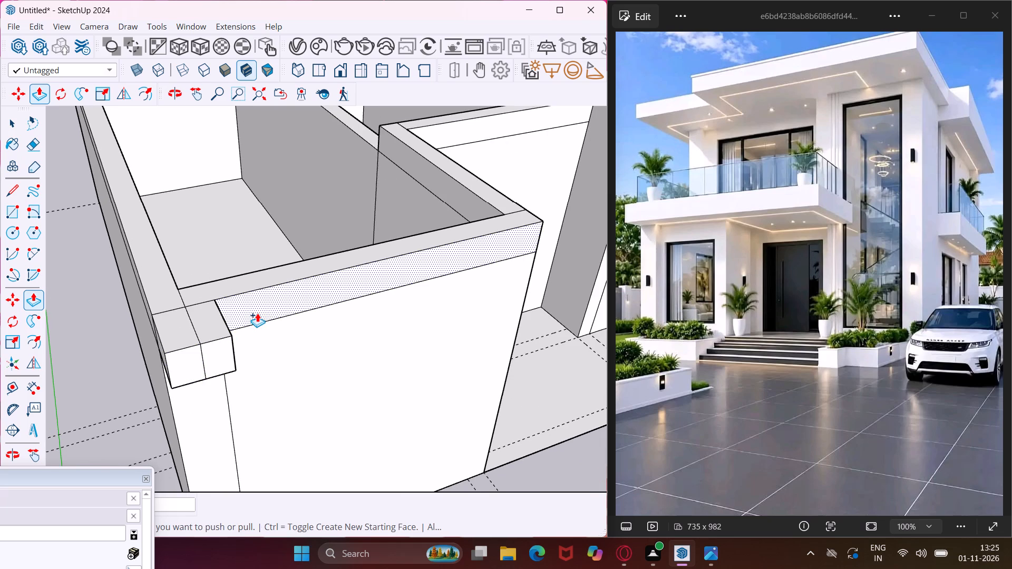
left_click(257, 313)
left_click(217, 351)
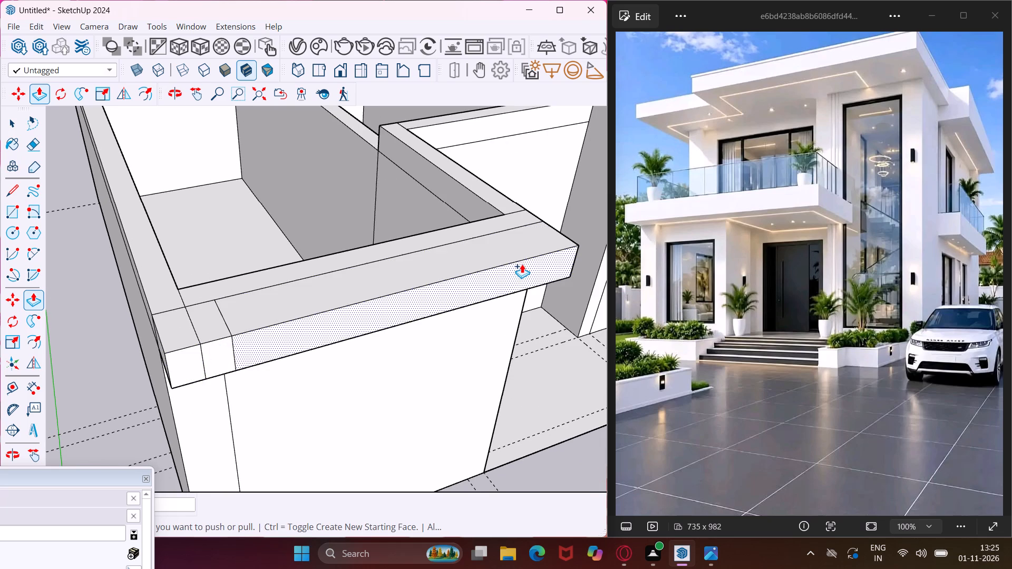
Push/Pull the recessed entrance wall's upper band forward to the front overhang's outer face as an entrance canopy slab.
middle_click_drag(525, 266, 220, 290)
scroll(222, 303, "down", 3)
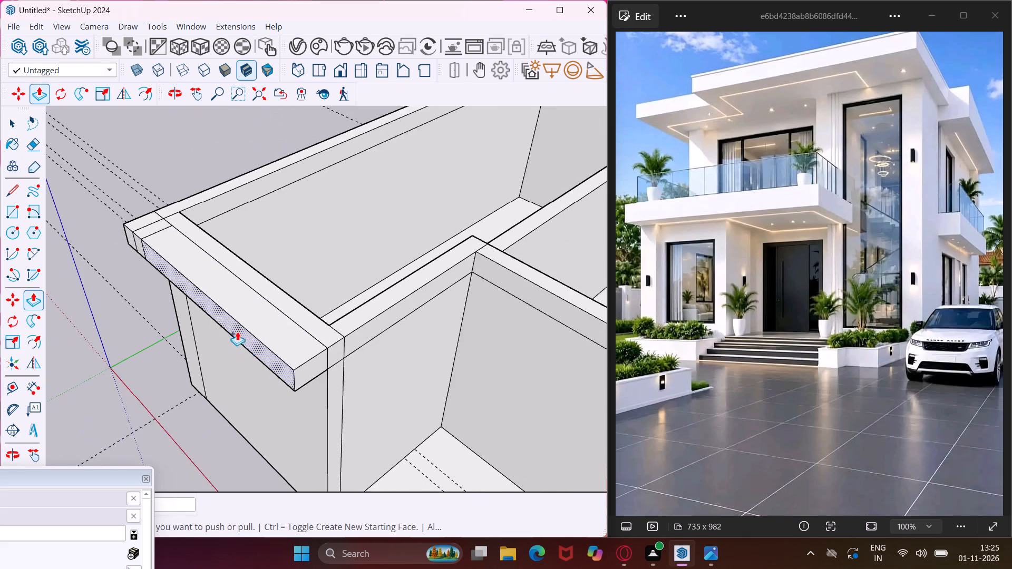
scroll(237, 331, "down", 2)
middle_click_drag(289, 364, 353, 290)
scroll(353, 290, "down", 3)
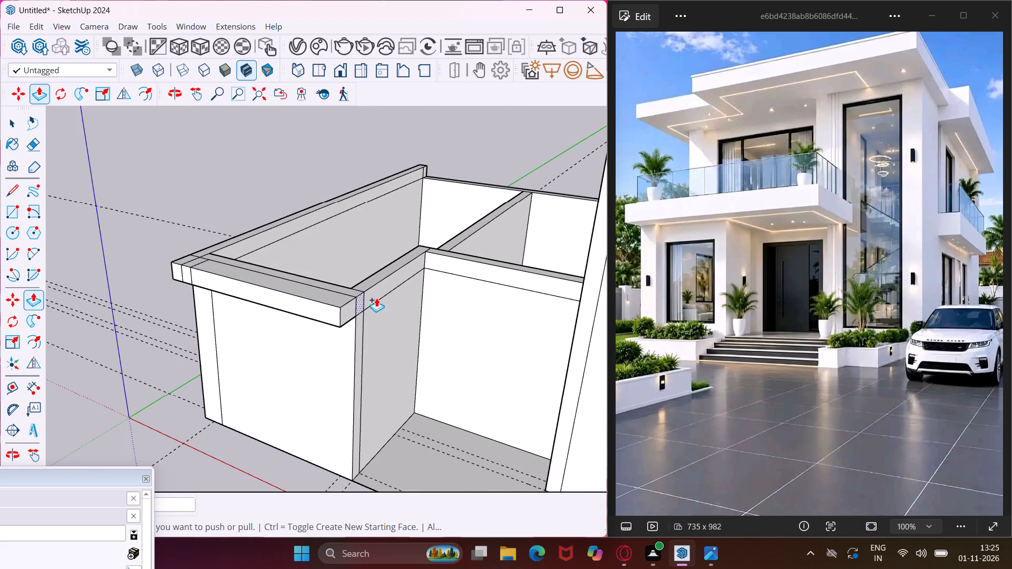
left_click(463, 271)
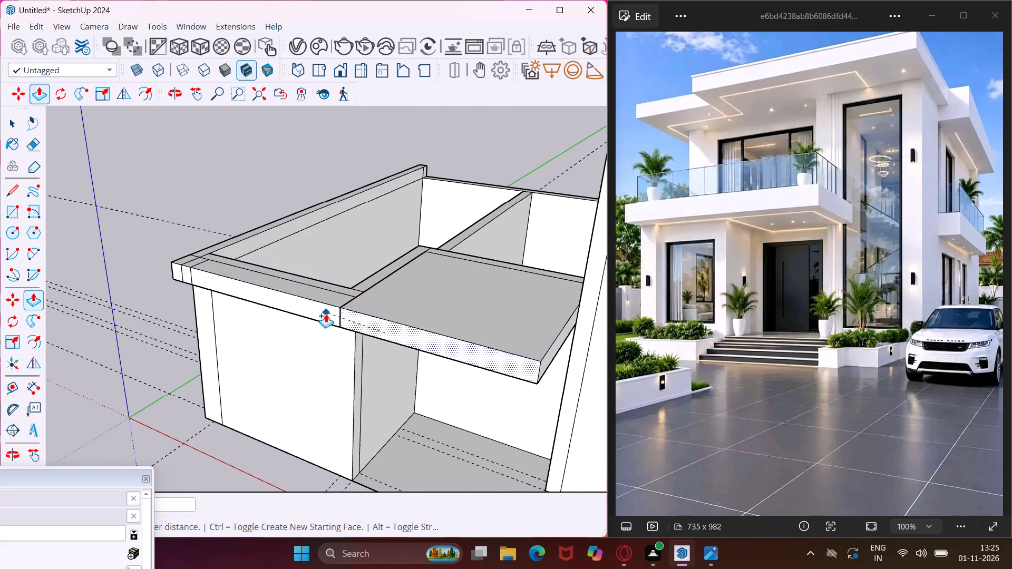
left_click(326, 313)
Push/Pull the entrance canopy's end face sideways so the slab extends in front of the tall bay wall.
scroll(305, 298, "down", 5)
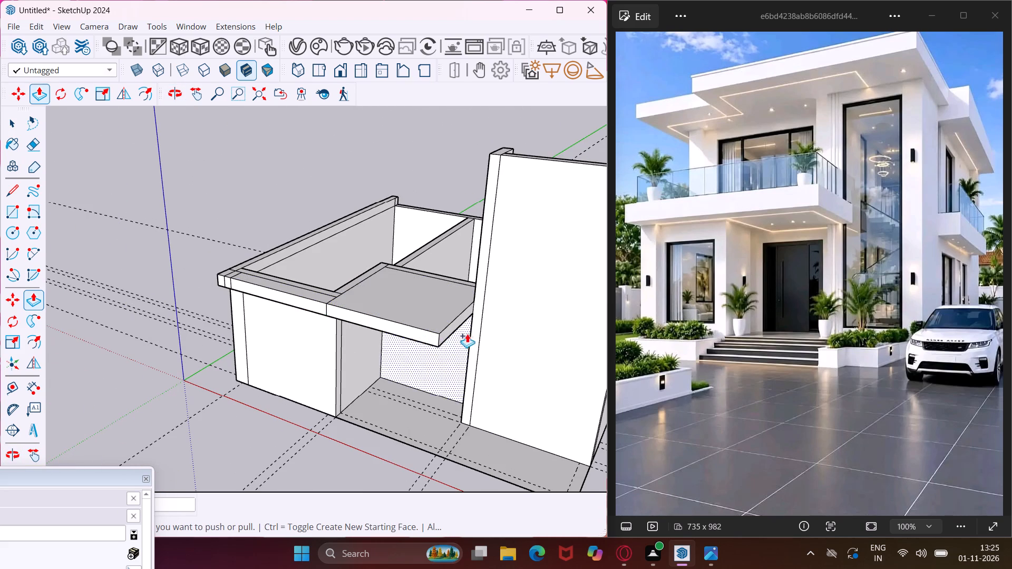
scroll(473, 333, "up", 6)
left_click(429, 326)
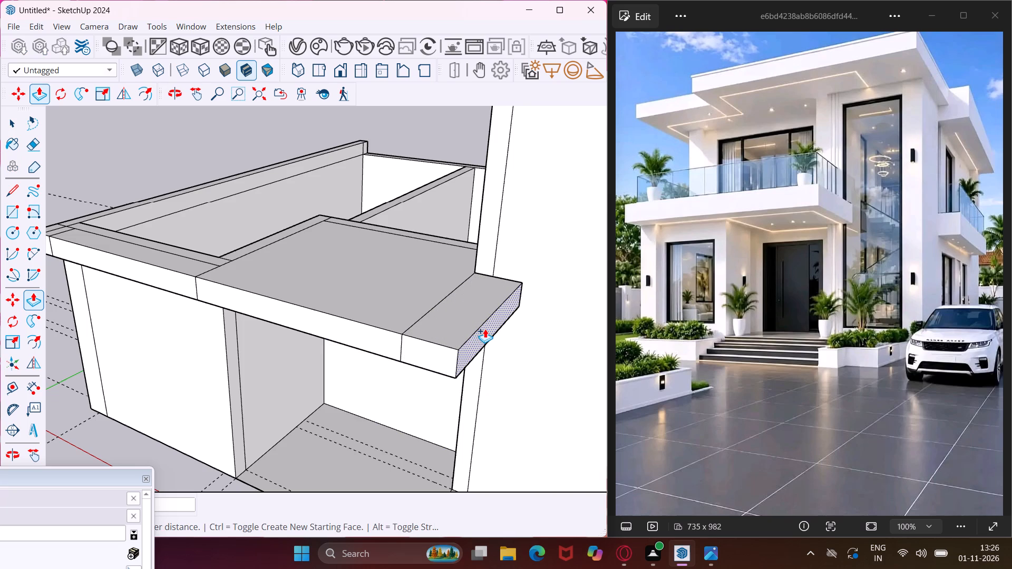
left_click(485, 329)
Push/Pull the top of the front overhang's corner section slightly up and repeat the same offset on its two adjoining sections.
scroll(383, 319, "down", 2)
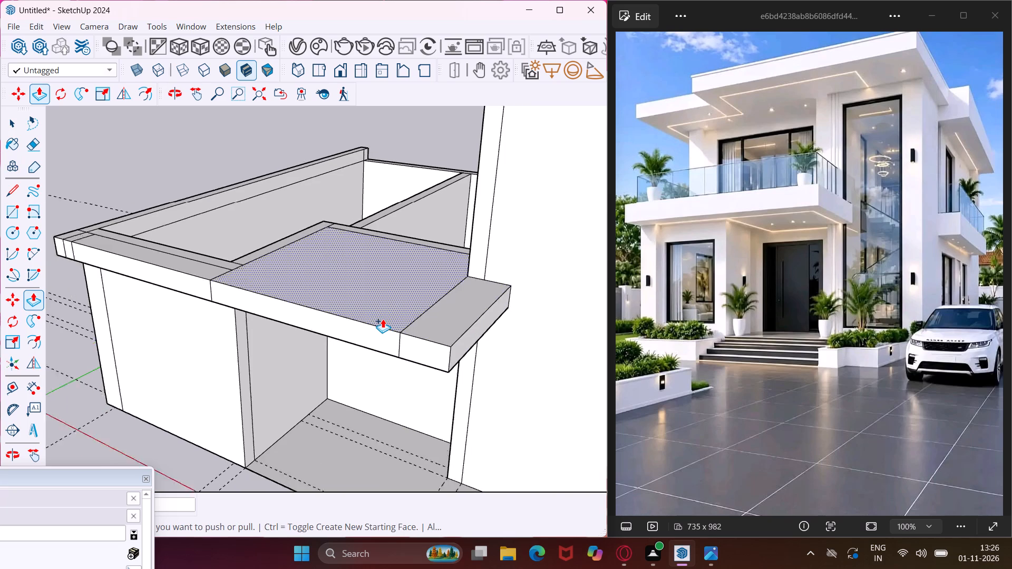
scroll(383, 319, "down", 3)
middle_click_drag(386, 319, 509, 279)
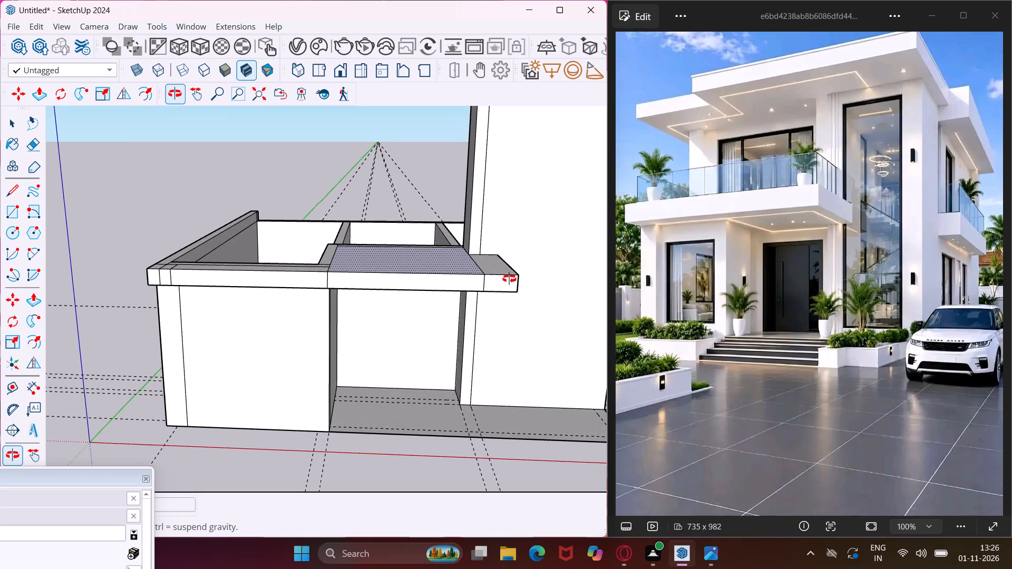
middle_click_drag(509, 279, 460, 381)
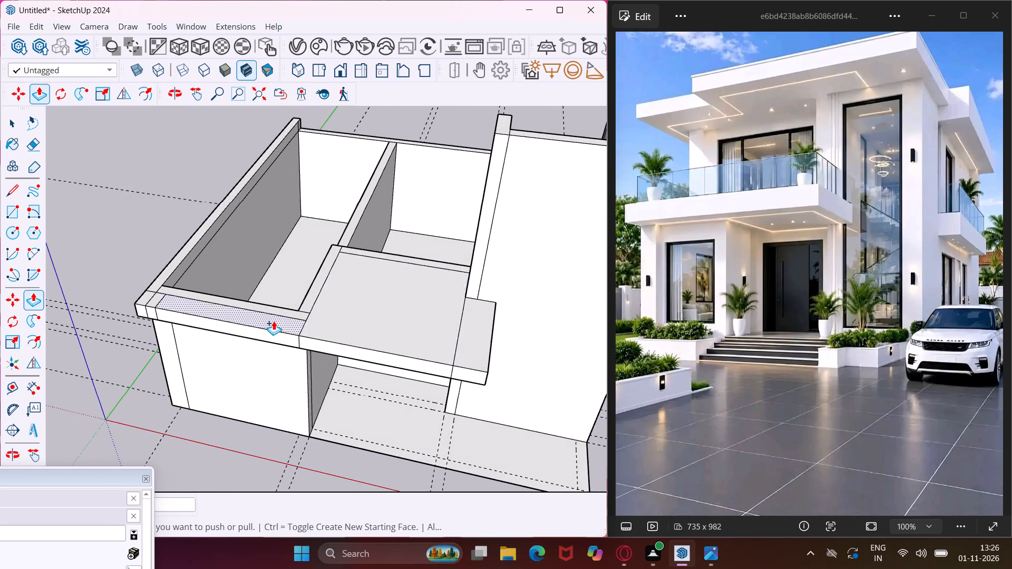
scroll(274, 321, "up", 3)
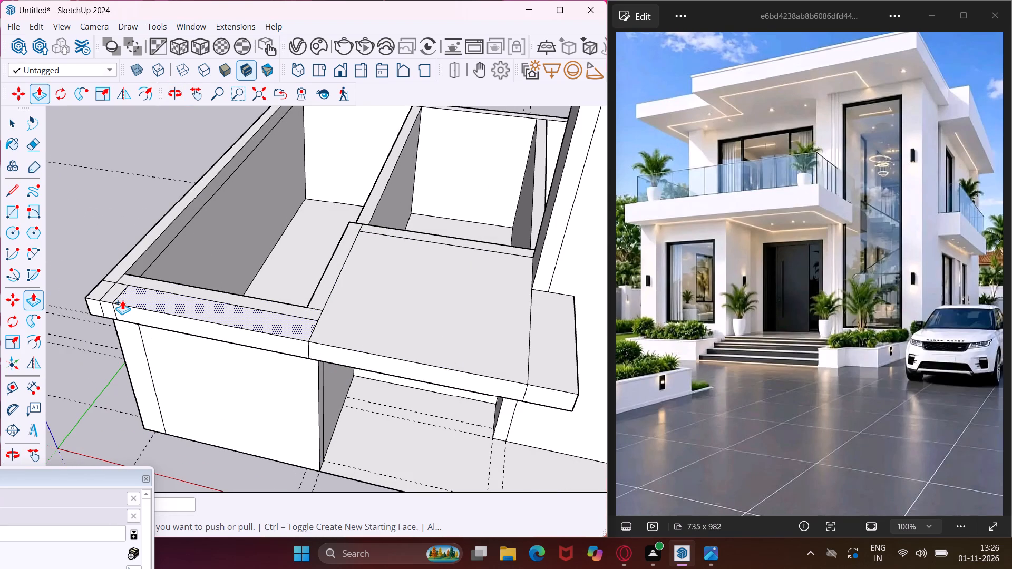
scroll(104, 288, "up", 3)
left_click(104, 288)
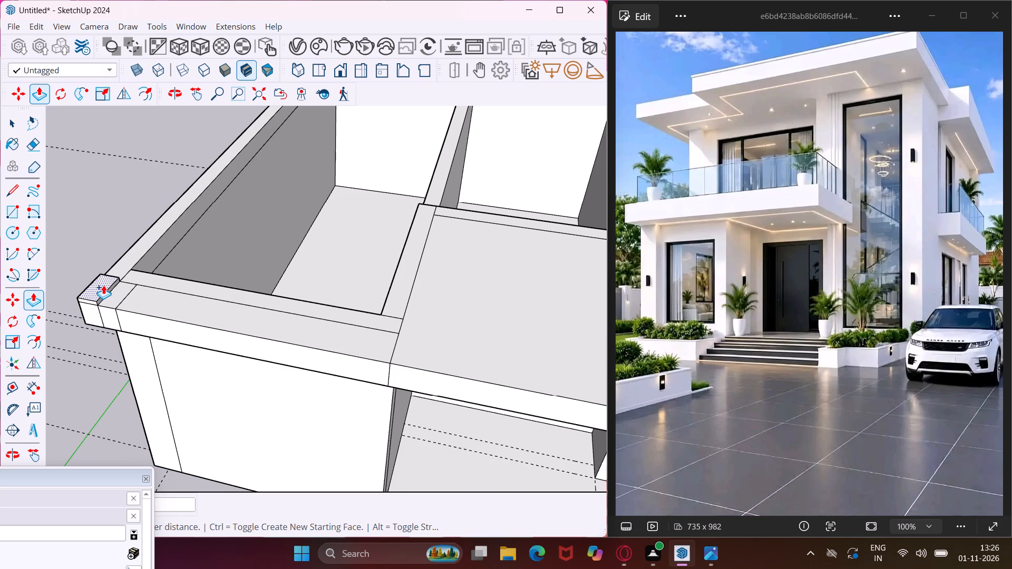
left_click(103, 285)
scroll(108, 291, "up", 3)
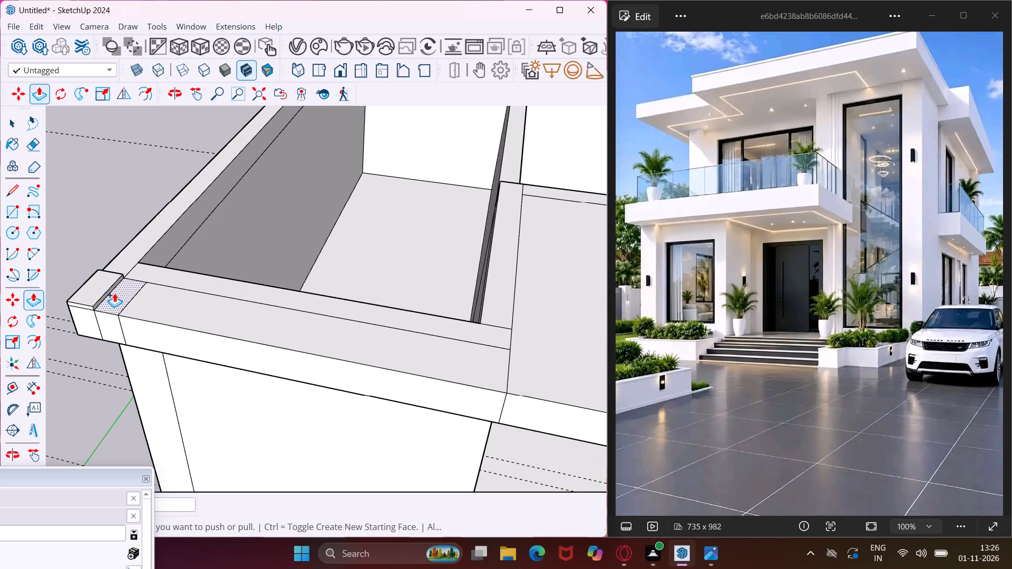
double_click(114, 293)
double_click(141, 307)
scroll(114, 300, "down", 2)
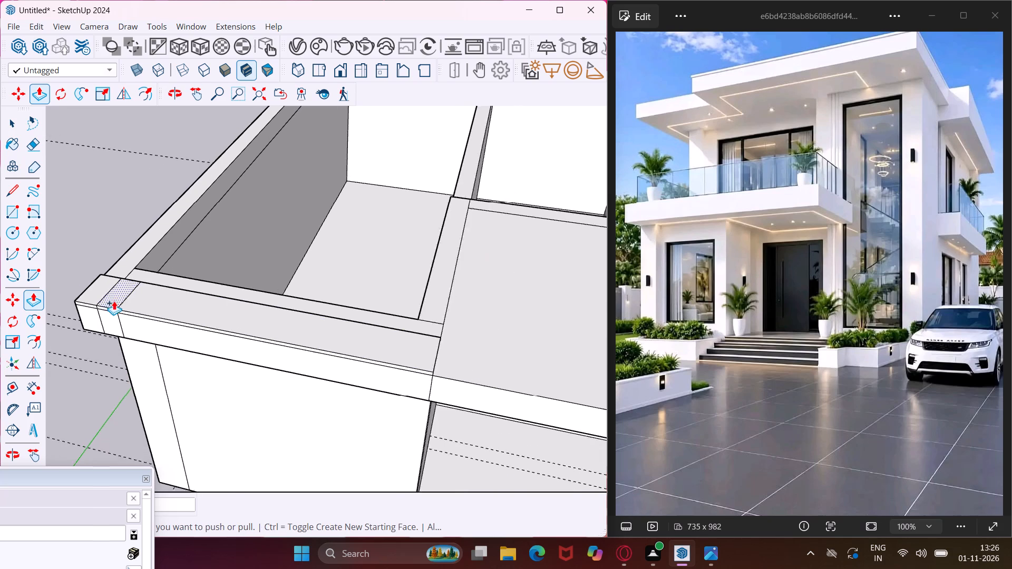
Repeat the same upward offset on the tops of the entrance canopy and its extension by the tall wall.
scroll(114, 301, "down", 1)
double_click(427, 358)
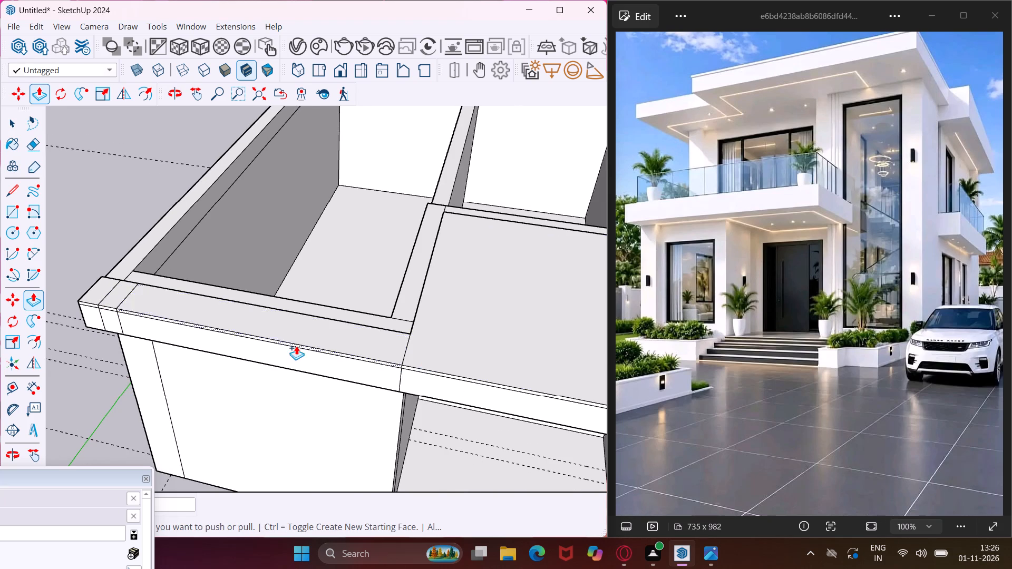
scroll(296, 346, "down", 7)
scroll(531, 360, "up", 3)
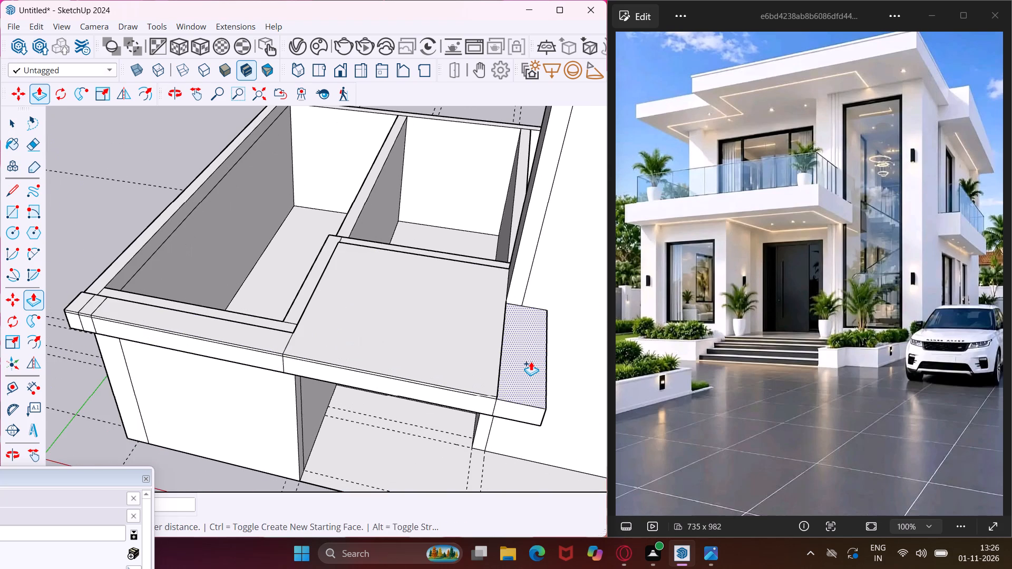
left_click(531, 361)
left_click(531, 361)
Push/Pull the rear face of the entrance wall's upper band back to the rear wall, roofing the middle room.
scroll(439, 380, "down", 3)
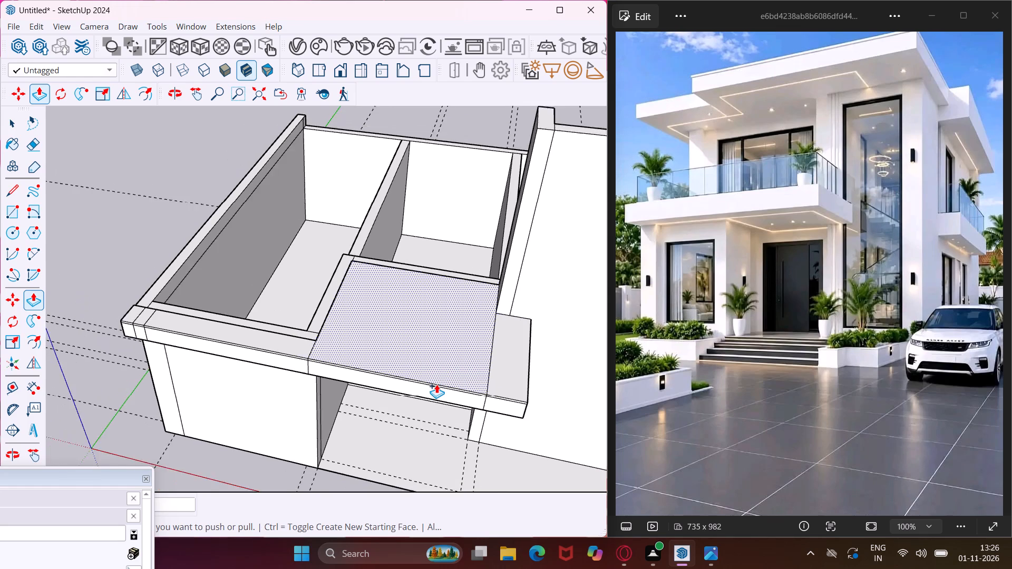
middle_click_drag(436, 384, 550, 401)
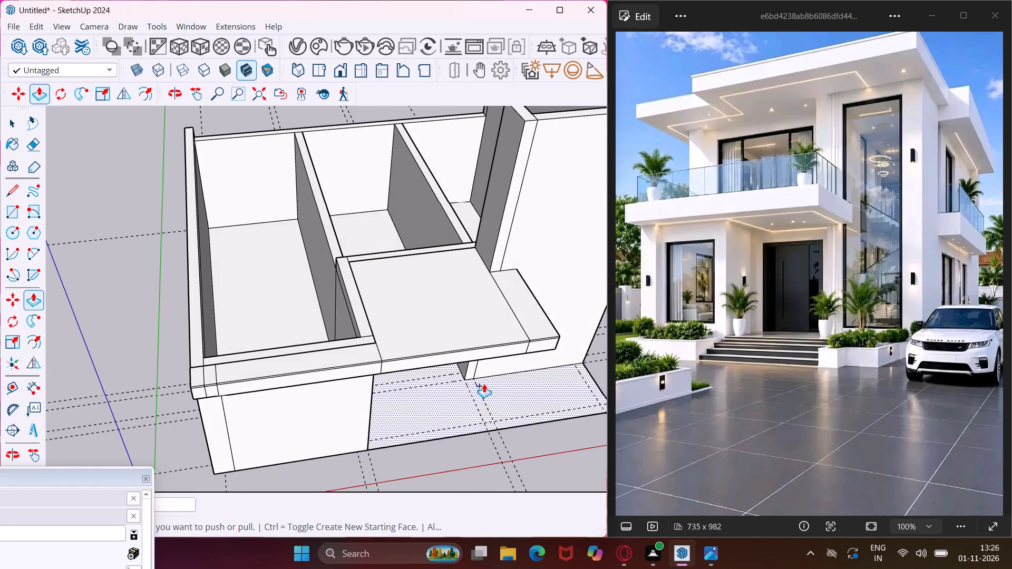
middle_click_drag(288, 344, 761, 303)
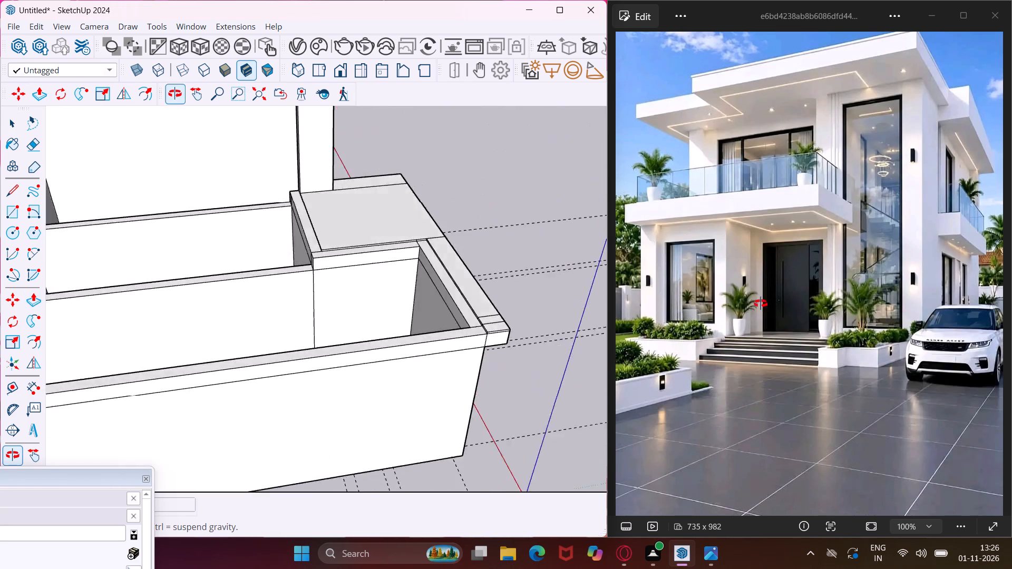
middle_click_drag(761, 303, 888, 272)
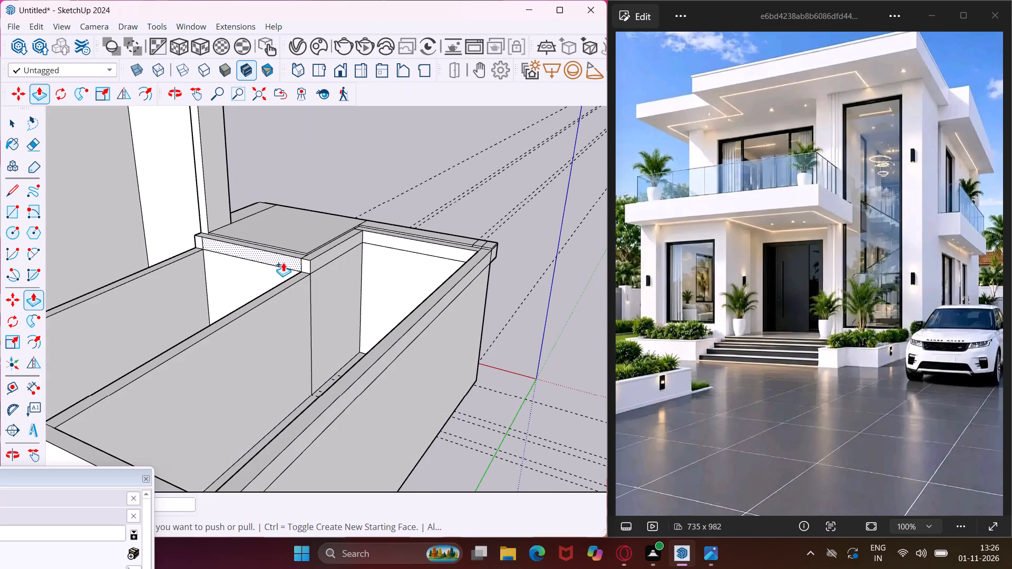
left_click(283, 262)
scroll(246, 282, "down", 7)
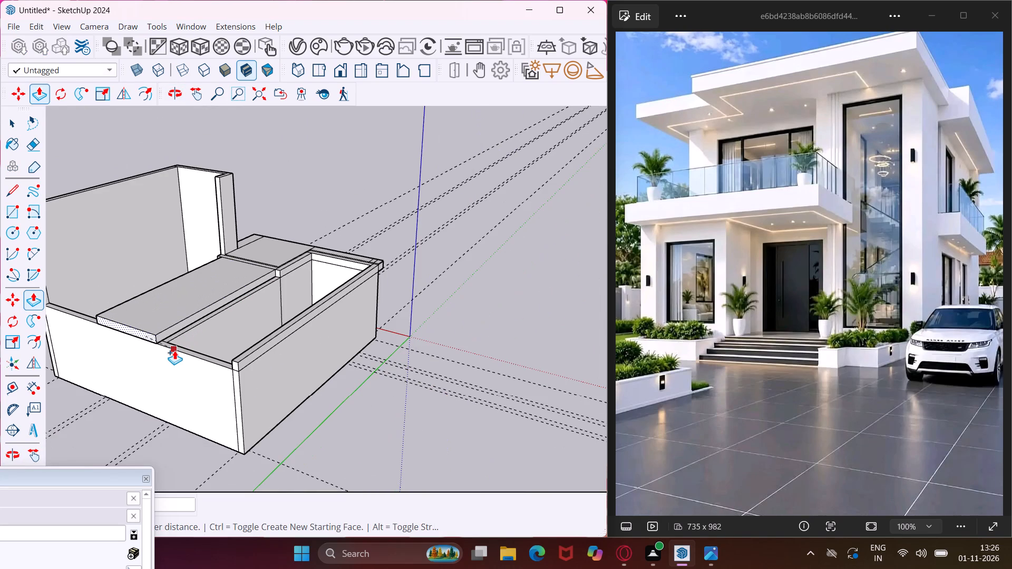
left_click(174, 350)
Push/Pull the small raised end section above the interior wall back along that wall to the rear wall.
scroll(316, 273, "up", 2)
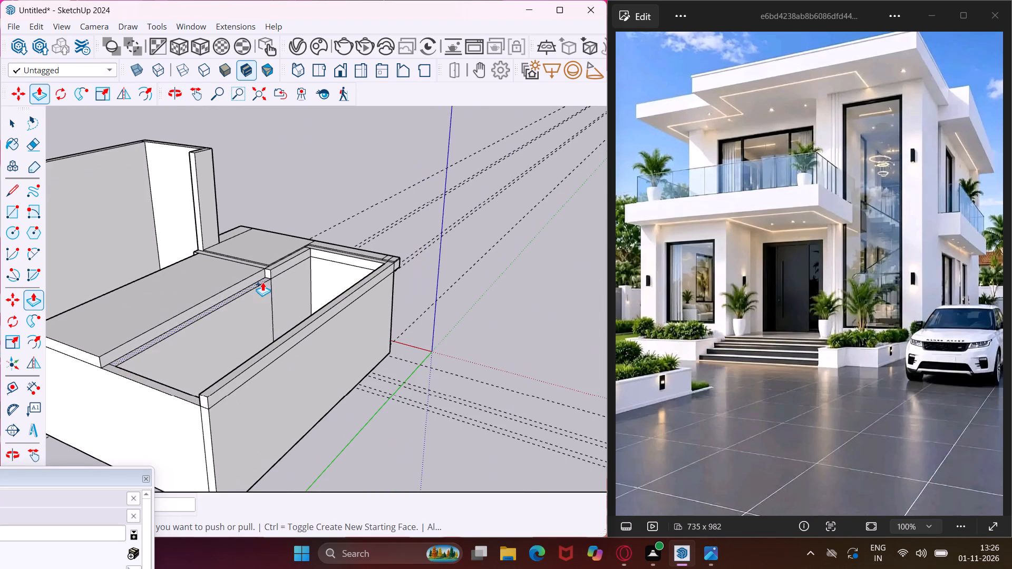
scroll(262, 279, "up", 4)
left_click(269, 272)
scroll(257, 277, "down", 5)
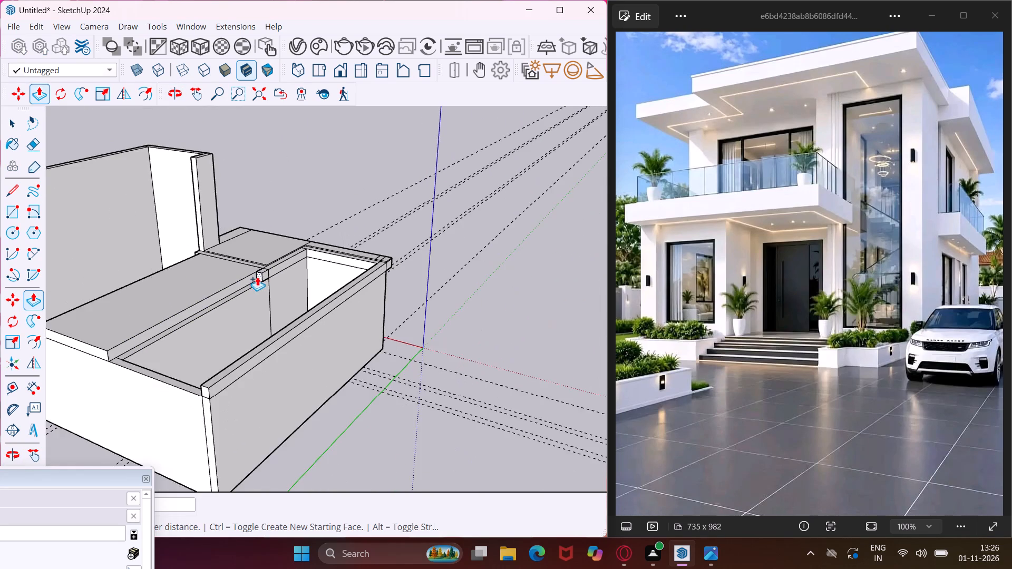
scroll(257, 277, "down", 2)
left_click(170, 354)
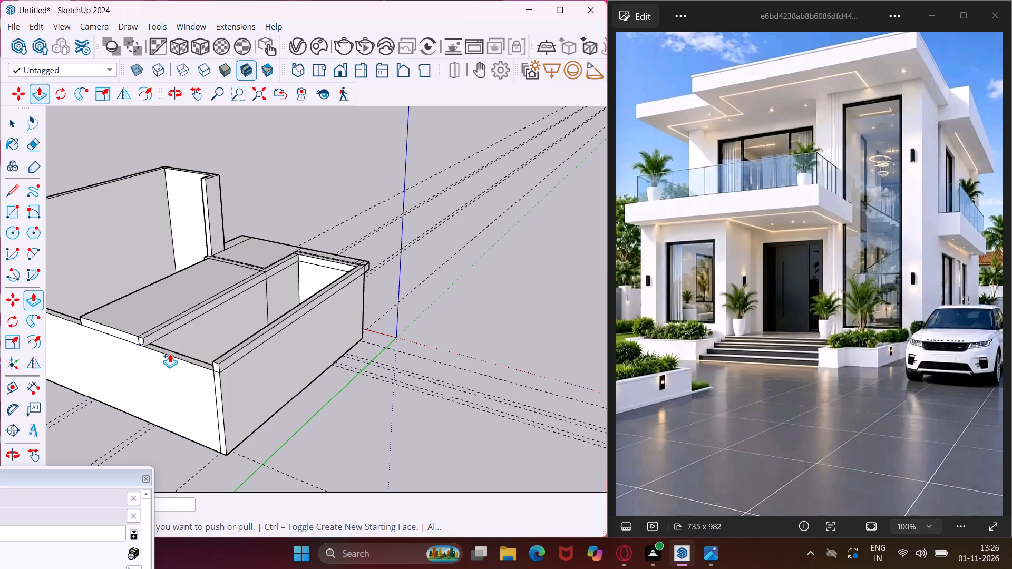
Push/Pull the inner face of the front wall's upper band back to the rear wall, roofing the outer room.
scroll(314, 261, "up", 2)
left_click(314, 260)
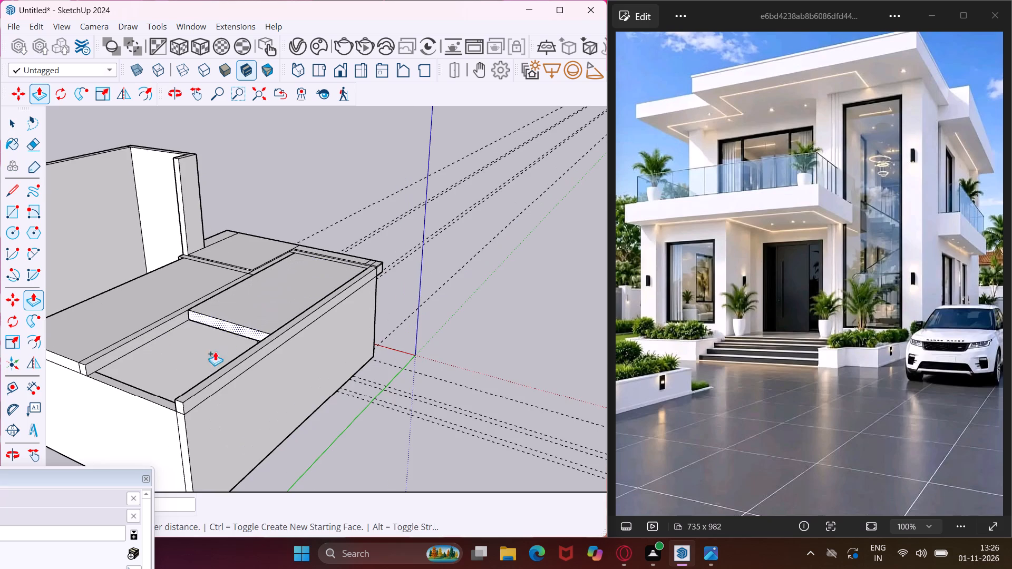
left_click(172, 408)
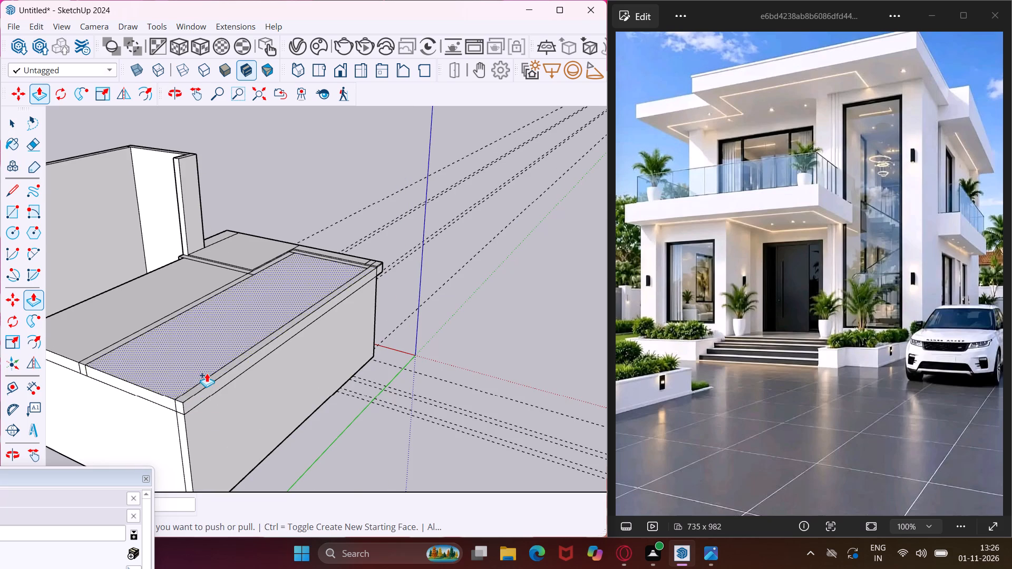
Push/Pull the small band end beside the tall bay wall back along the wall top to the roof slab's rear edge.
scroll(208, 371, "down", 8)
middle_click_drag(144, 358, 386, 317)
scroll(208, 363, "up", 10)
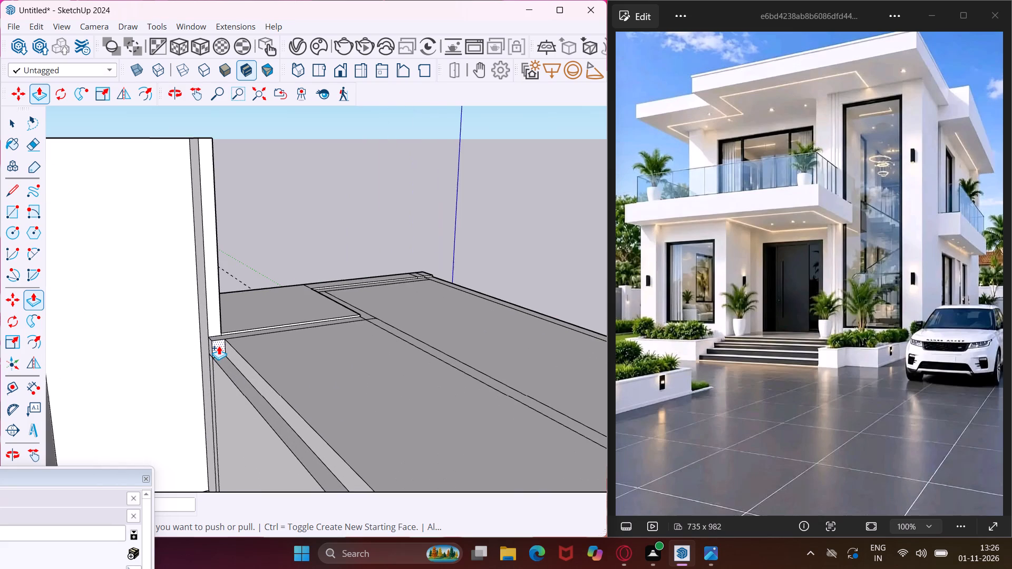
left_click(219, 346)
scroll(226, 356, "down", 7)
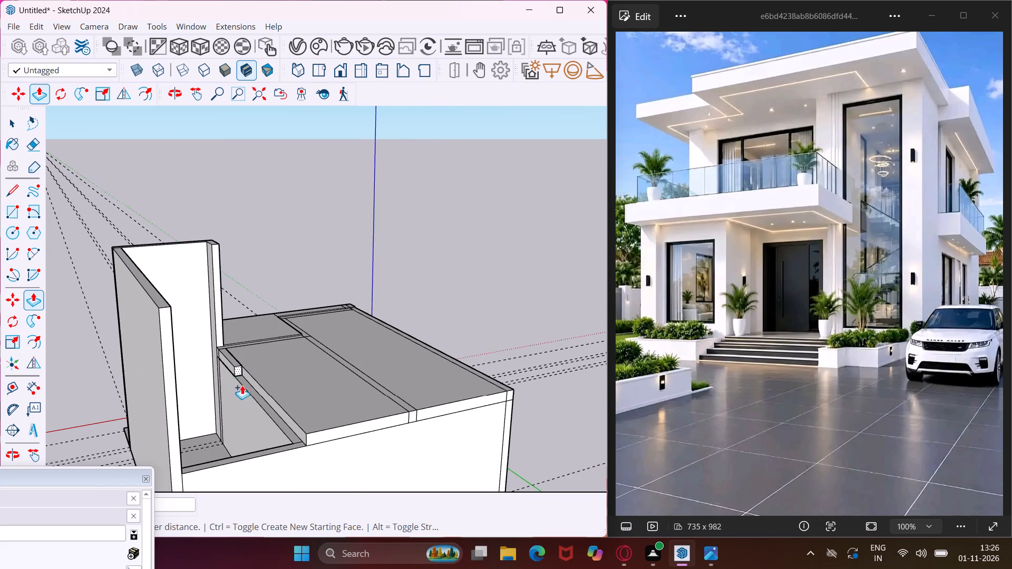
left_click(321, 434)
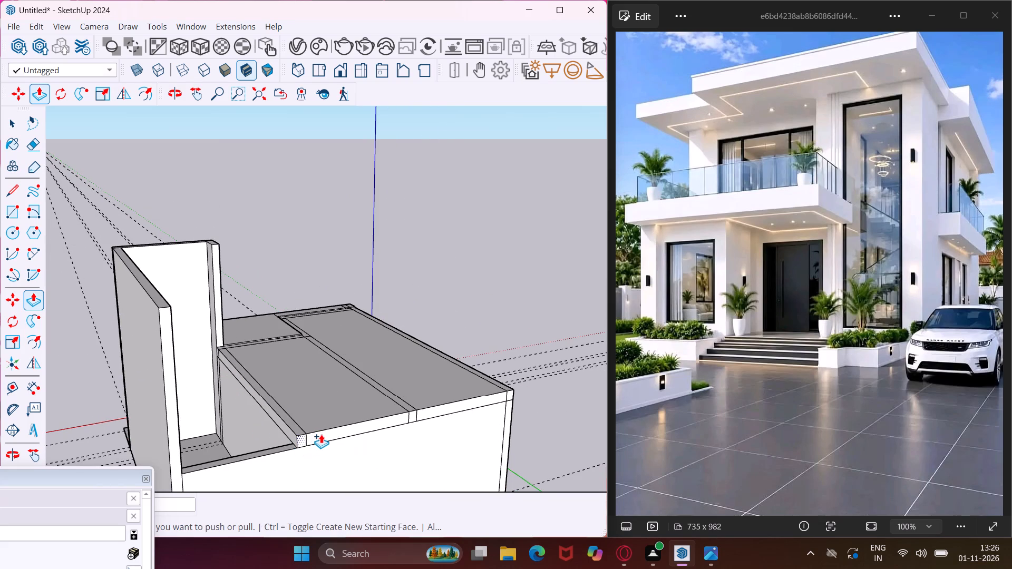
key("Escape")
key("space")
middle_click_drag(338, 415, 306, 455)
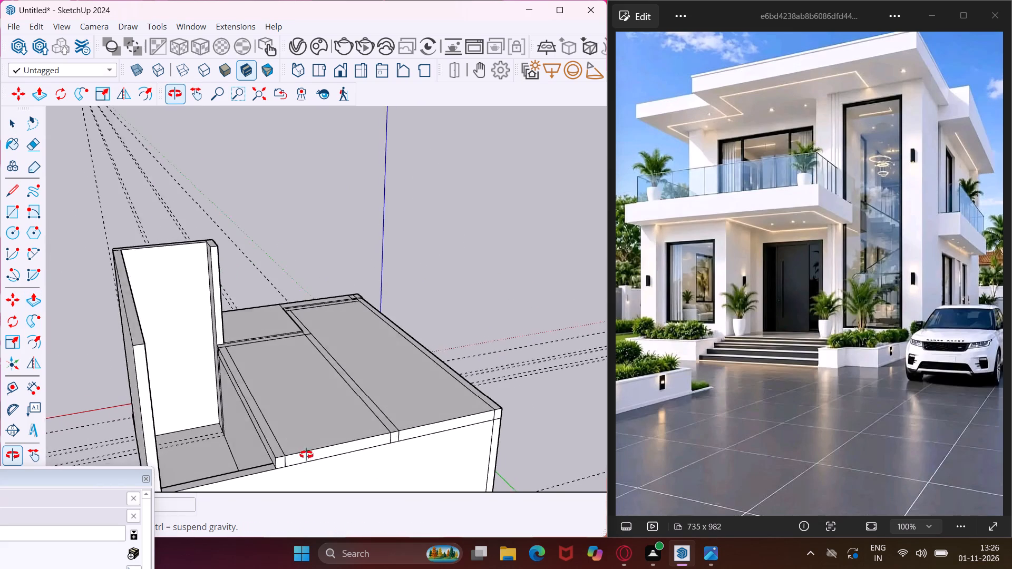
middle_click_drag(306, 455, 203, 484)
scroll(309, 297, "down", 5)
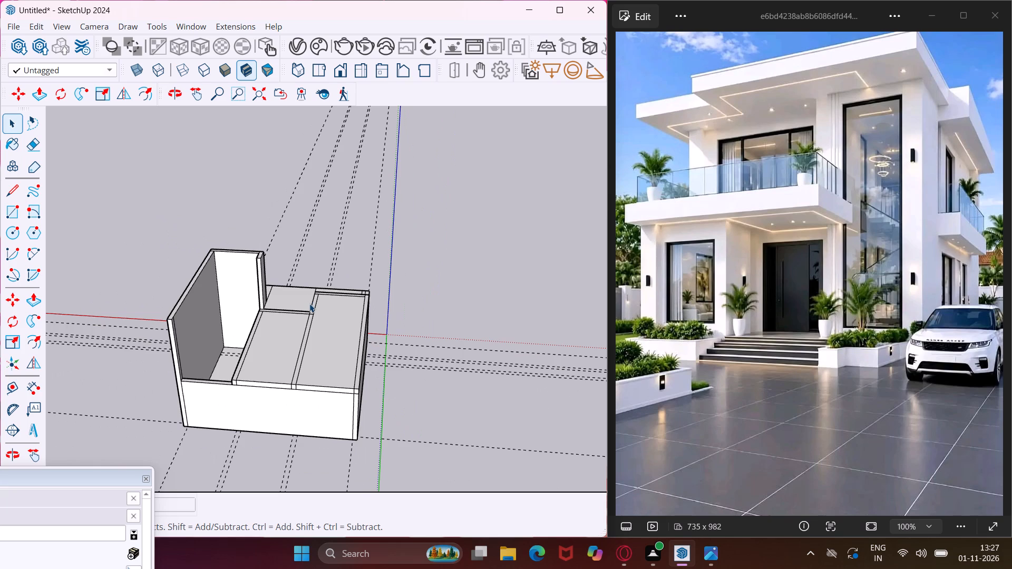
Draw a line across the outer room's roof, extending the entrance wall's rear edge to the outer side wall's inner edge.
scroll(309, 303, "up", 4)
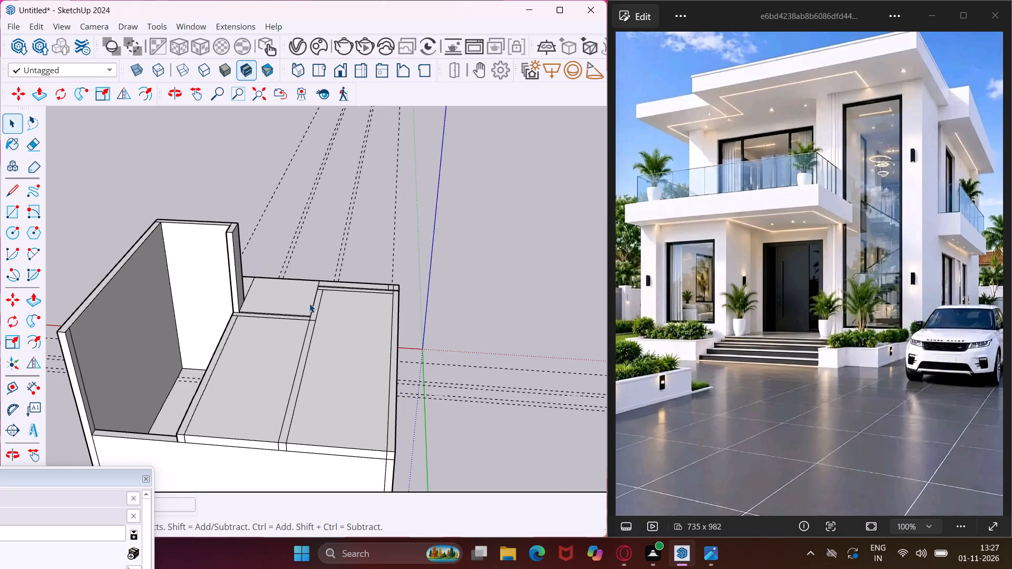
middle_click_drag(309, 303, 76, 362)
scroll(76, 362, "up", 1)
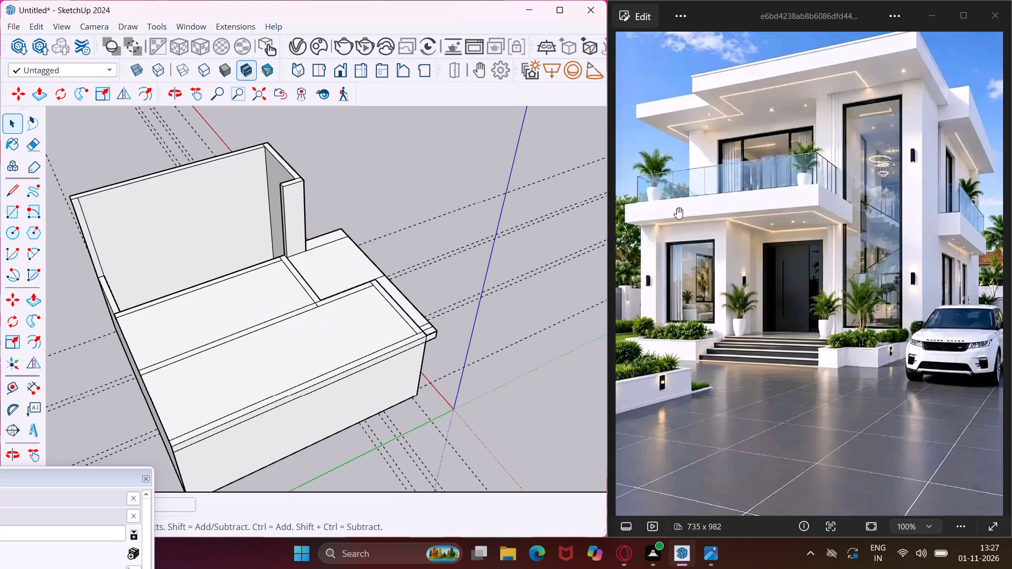
scroll(717, 134, "up", 4)
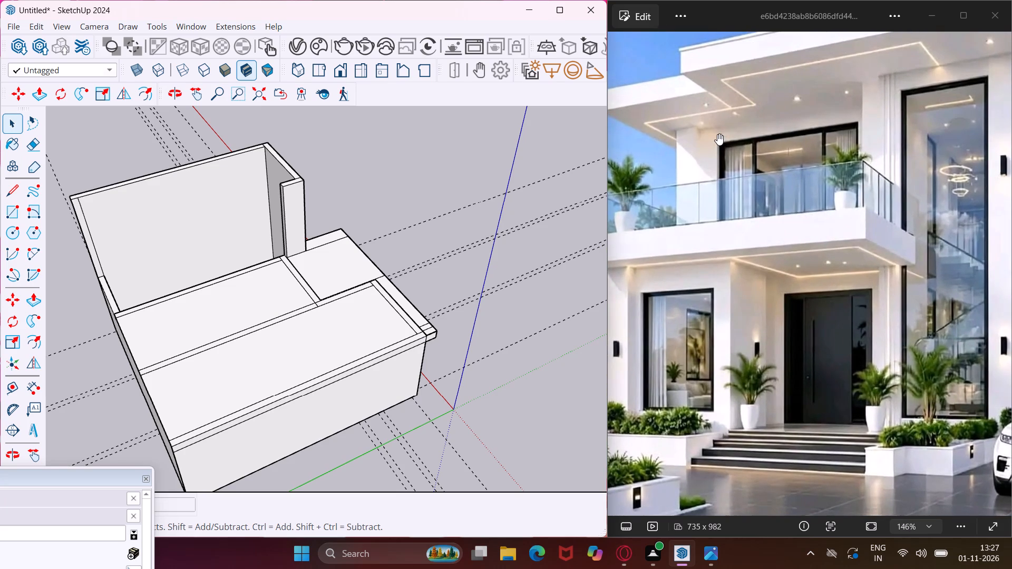
scroll(717, 134, "down", 3)
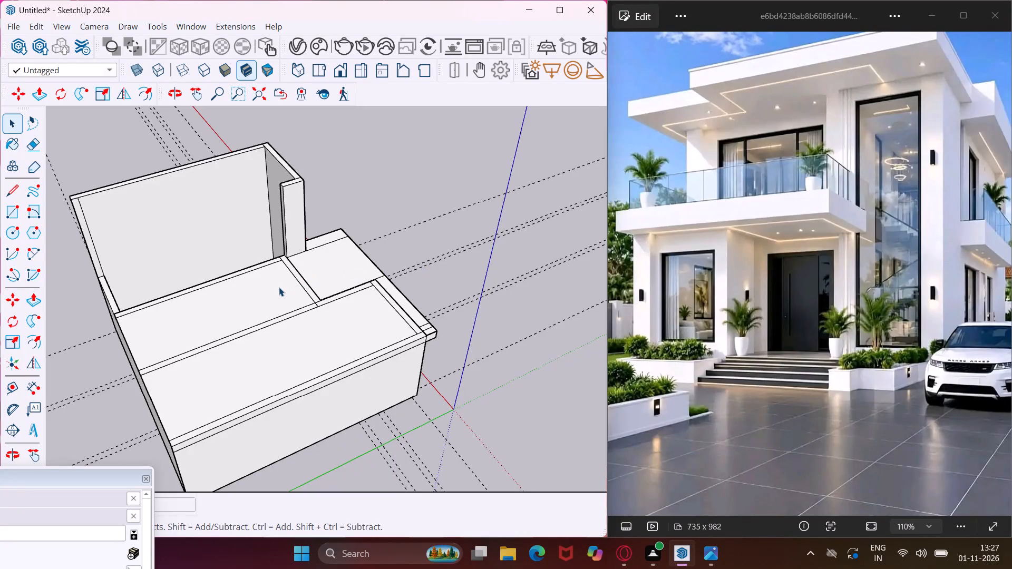
scroll(285, 287, "up", 5)
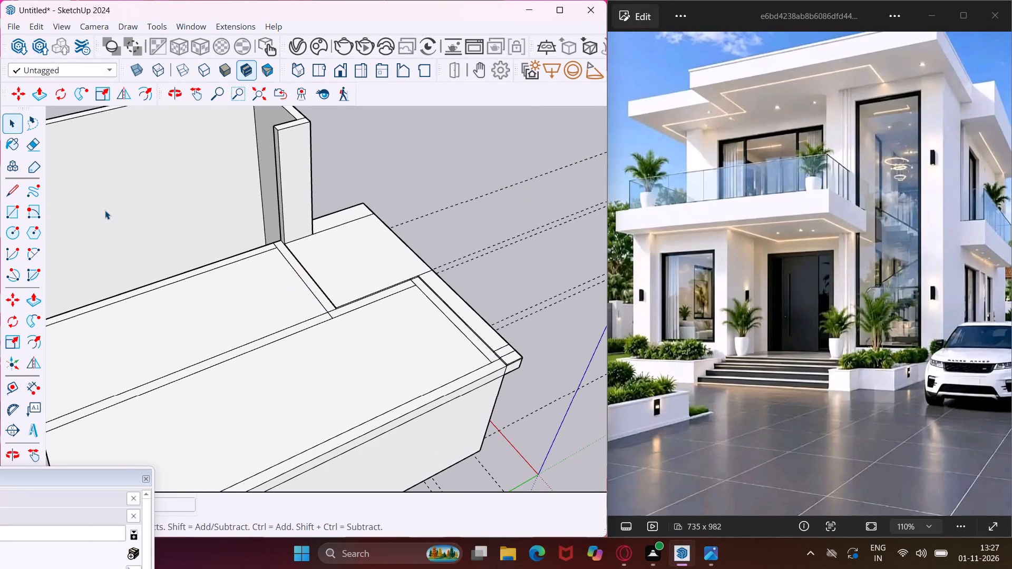
left_click(10, 188)
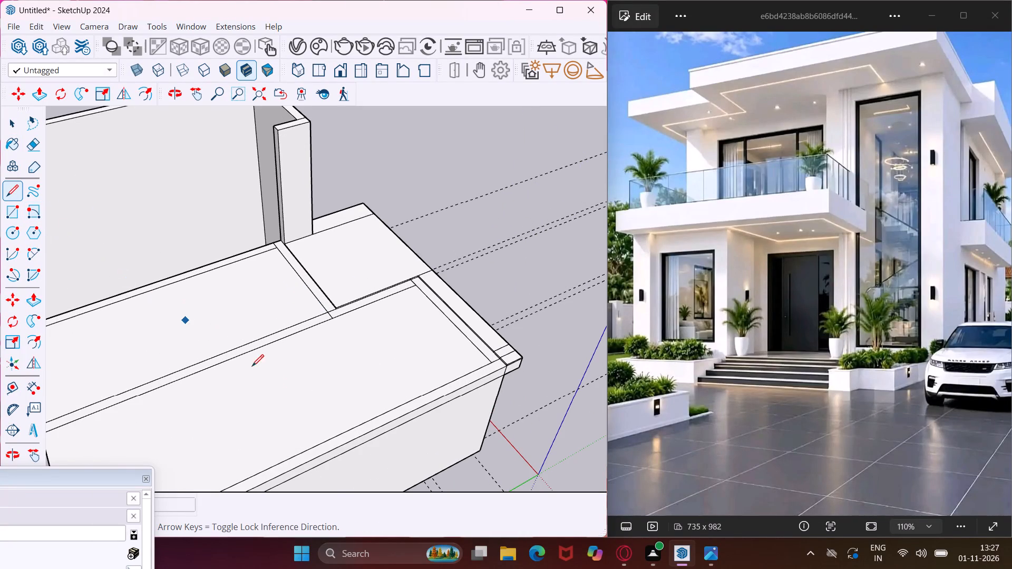
scroll(352, 340, "up", 2)
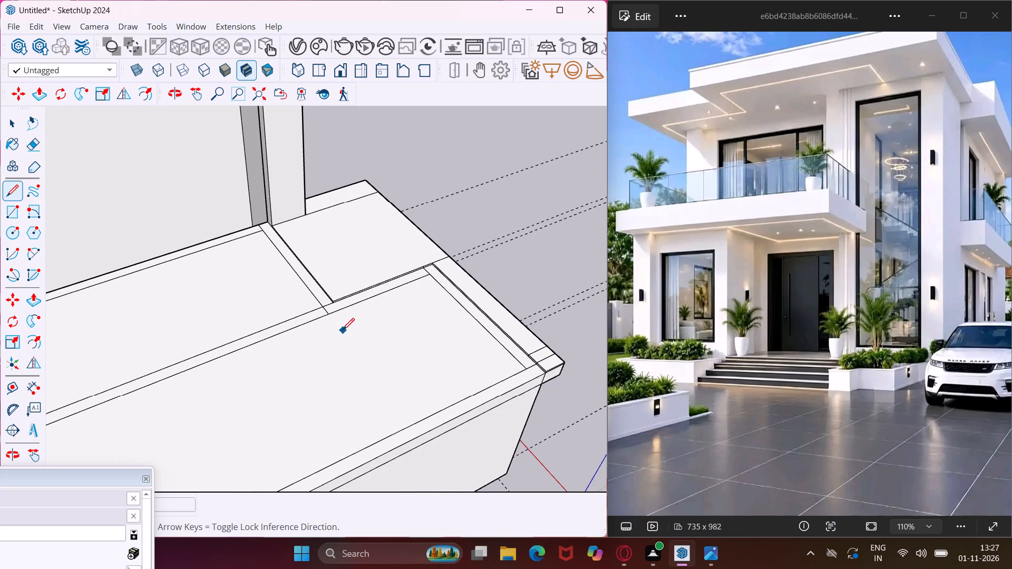
left_click(328, 313)
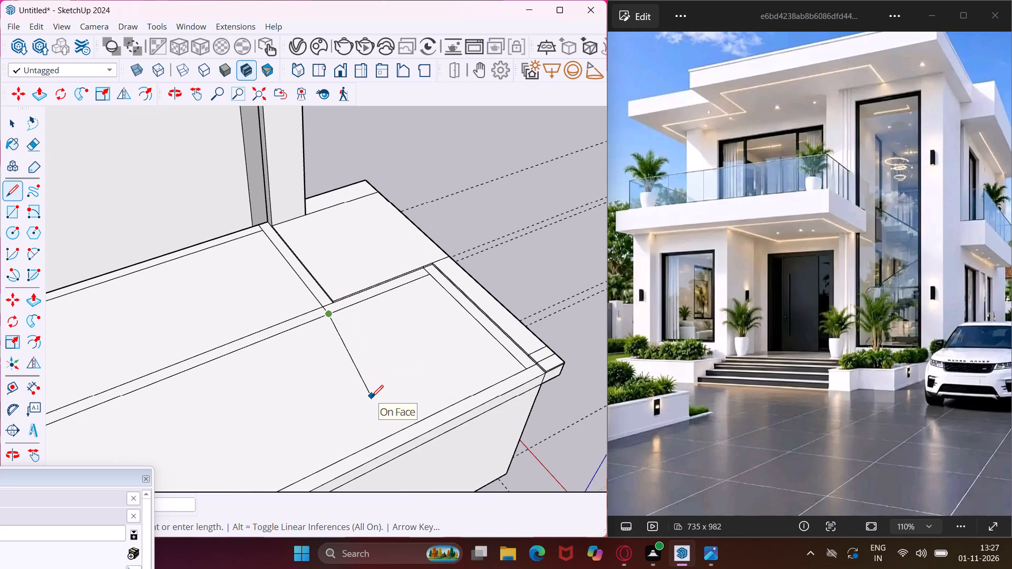
scroll(372, 397, "down", 2)
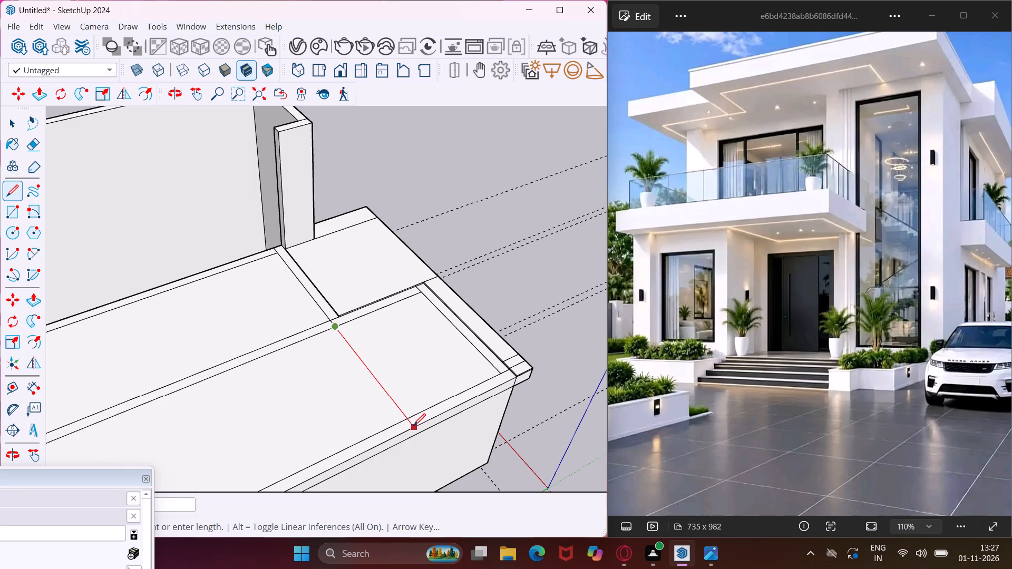
left_click(408, 416)
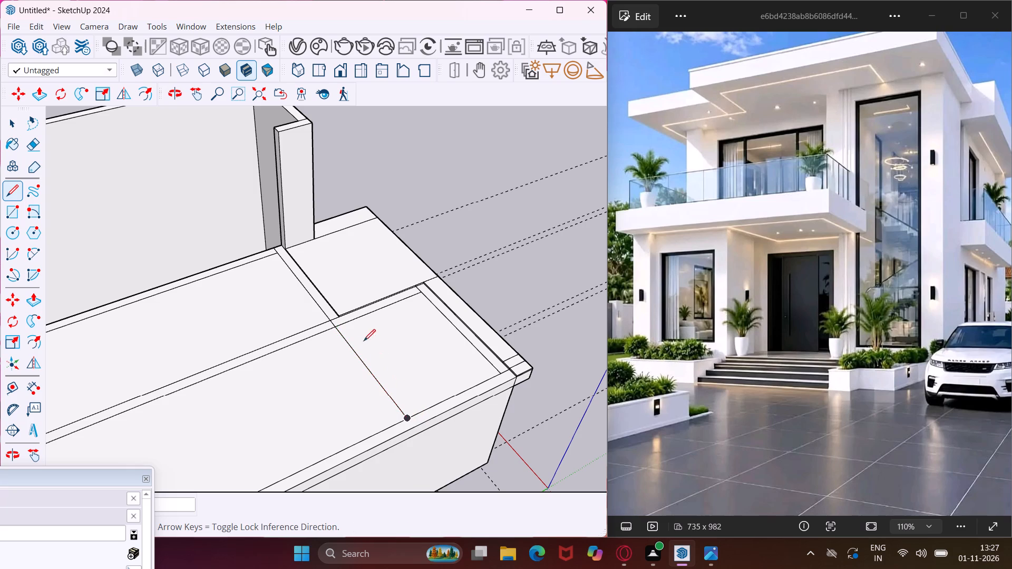
Draw a parallel line from the entrance roof's inner corner across the outer room's roof and over the side wall's top strip.
scroll(341, 316, "up", 9)
middle_click_drag(341, 316, 317, 282)
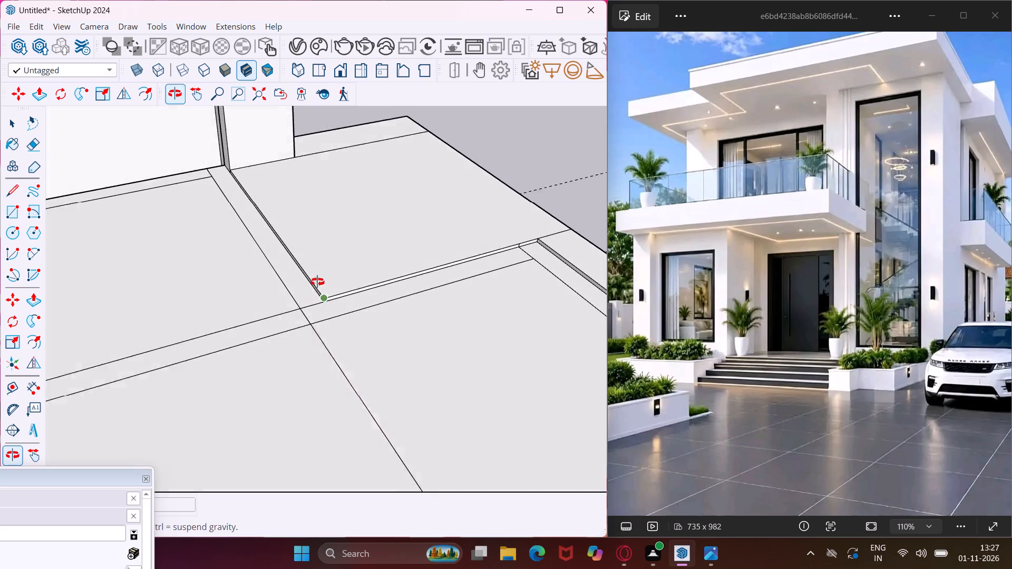
middle_click_drag(317, 282, 316, 279)
scroll(320, 304, "up", 3)
left_click(321, 293)
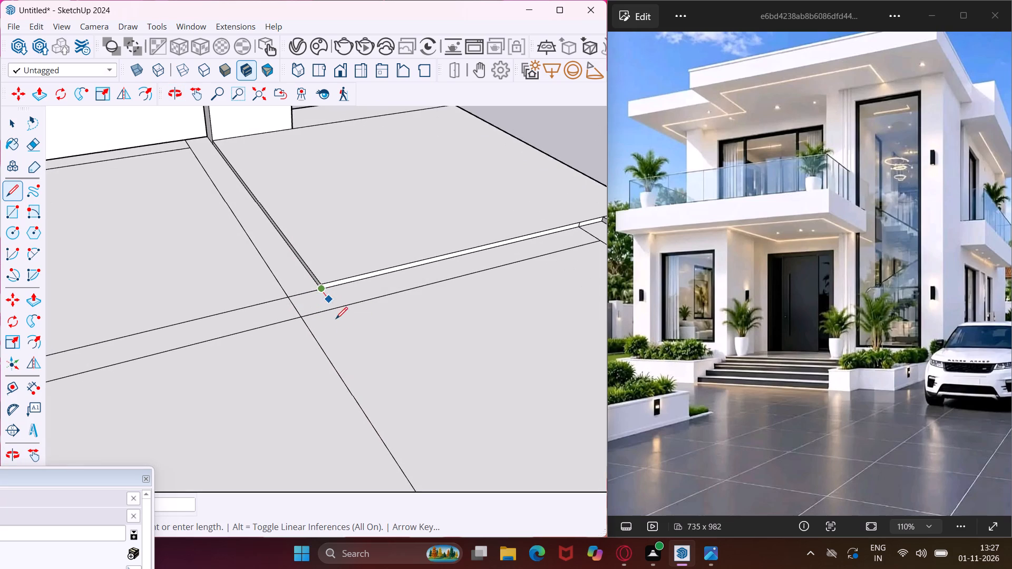
scroll(339, 330, "down", 15)
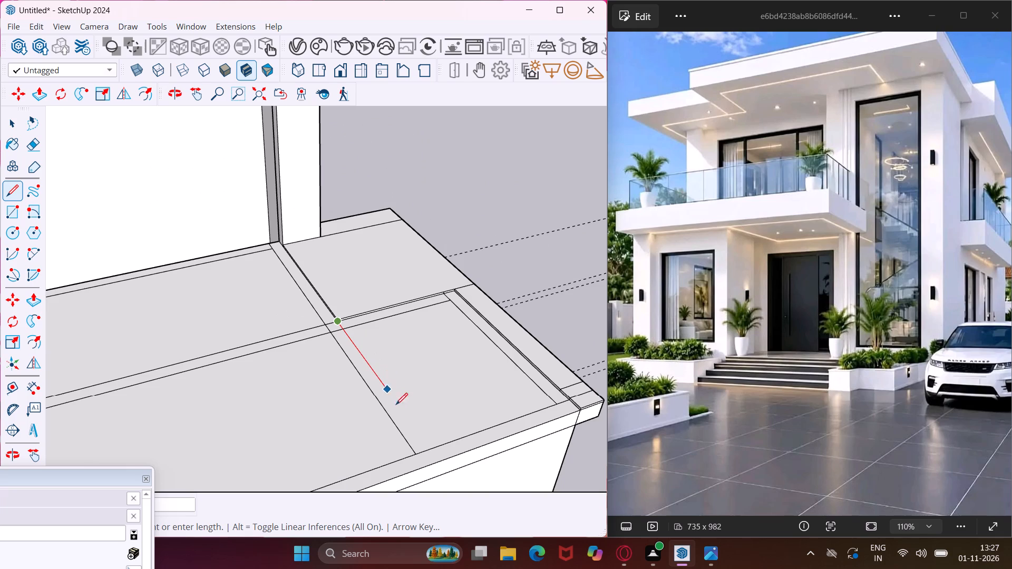
left_click(427, 450)
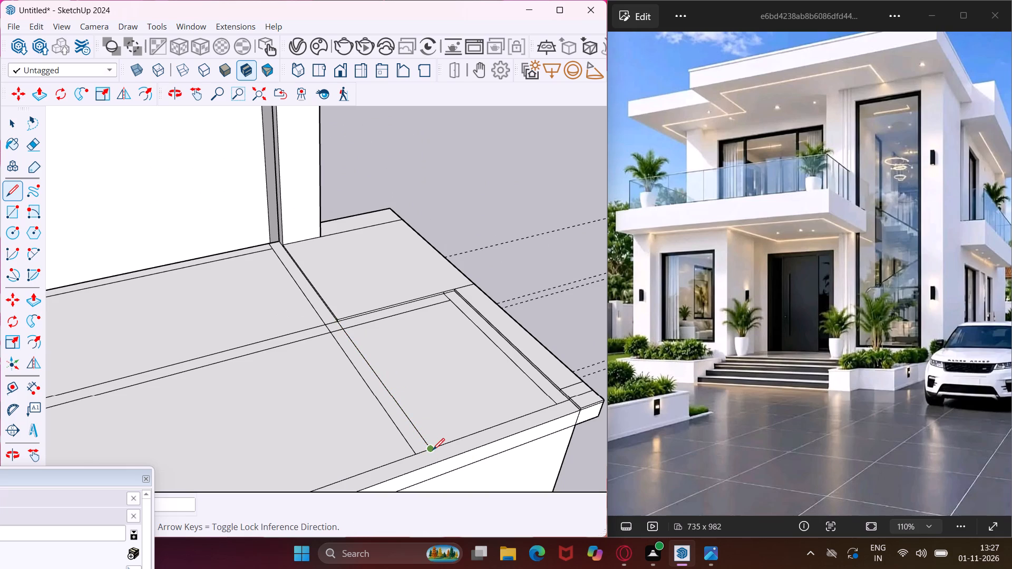
left_click(433, 450)
left_click(438, 462)
scroll(436, 362, "down", 3)
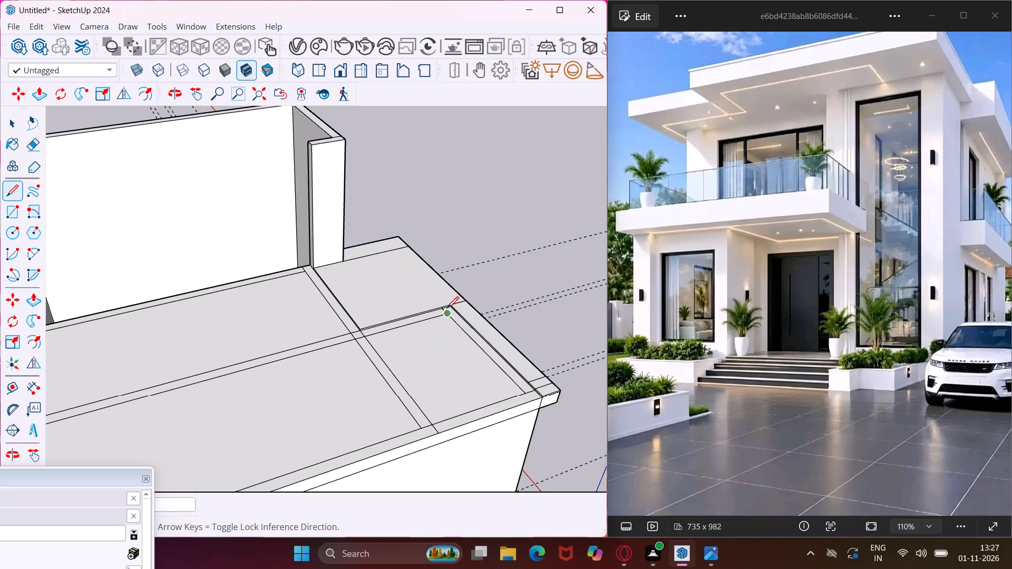
scroll(447, 307, "down", 3)
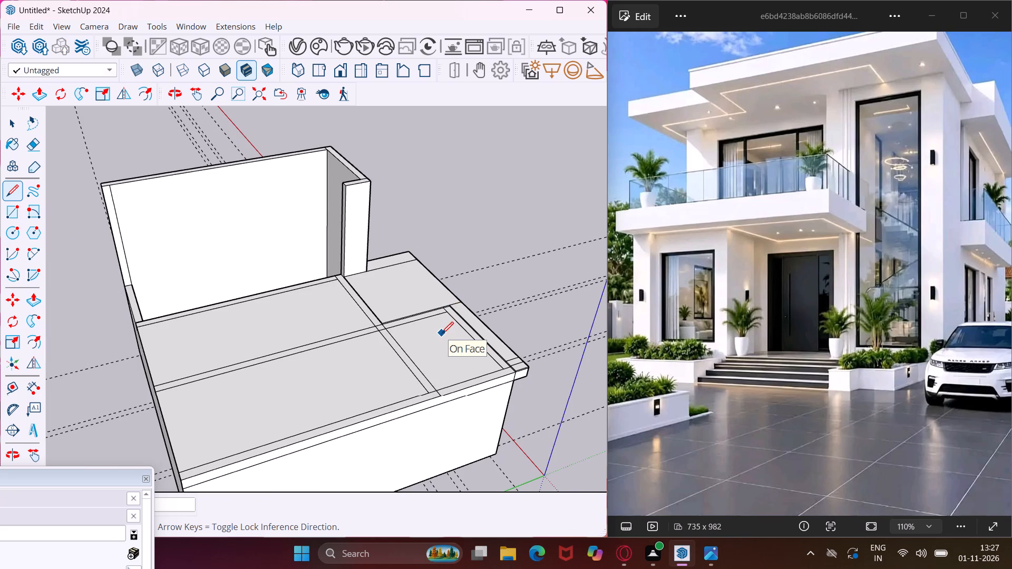
key("Escape")
key("space")
Push/Pull the narrow strip behind the outer room's front wall up level with the adjoining raised front roof edge.
scroll(396, 313, "up", 9)
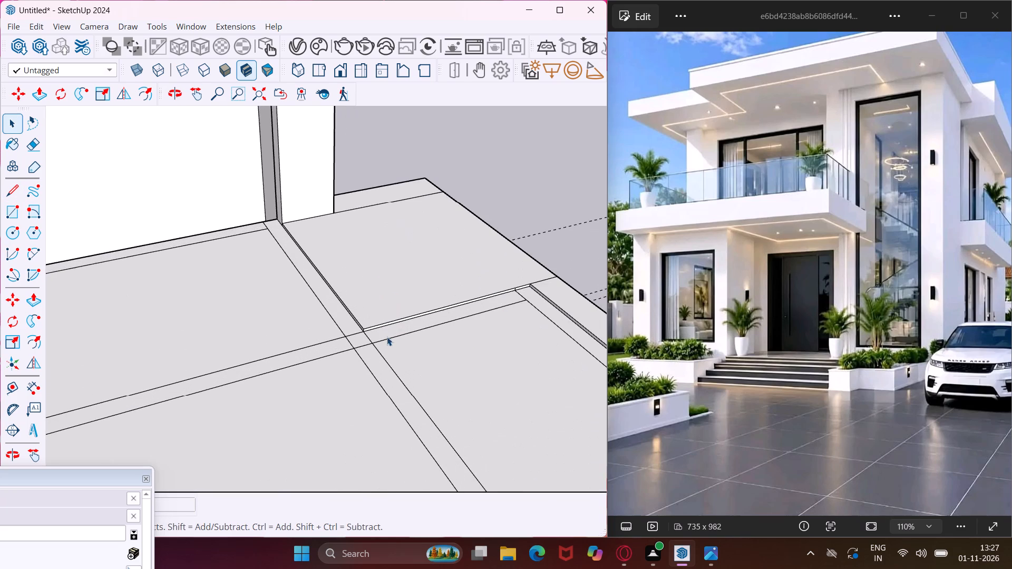
middle_click_drag(381, 352, 422, 290)
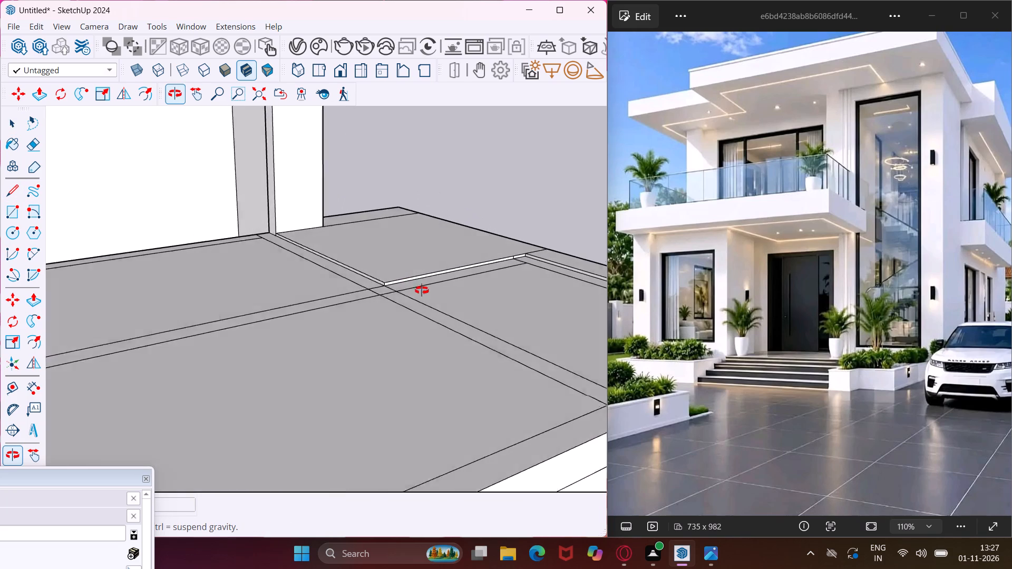
middle_click_drag(422, 290, 435, 297)
middle_click_drag(435, 297, 387, 339)
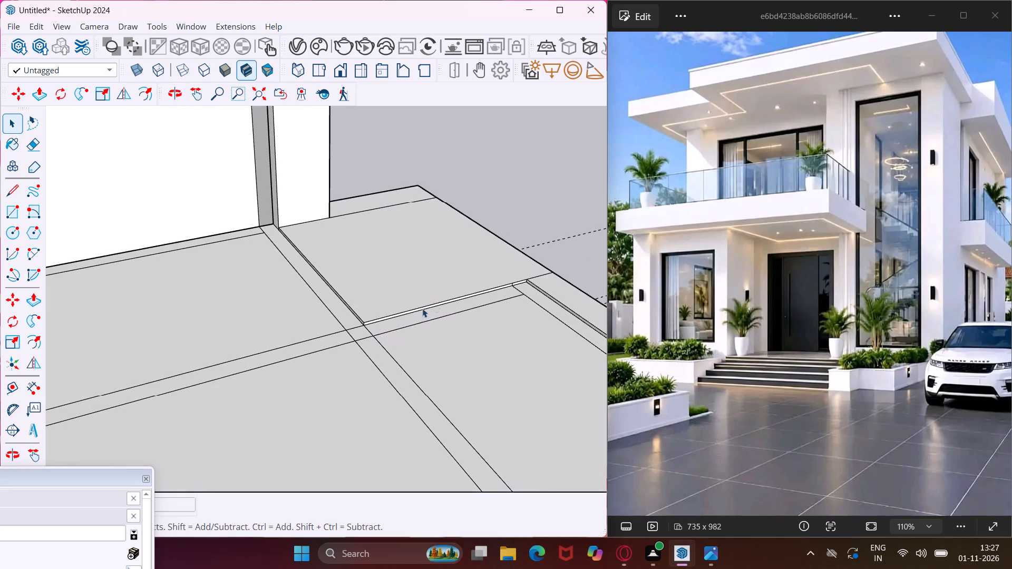
scroll(522, 283, "up", 5)
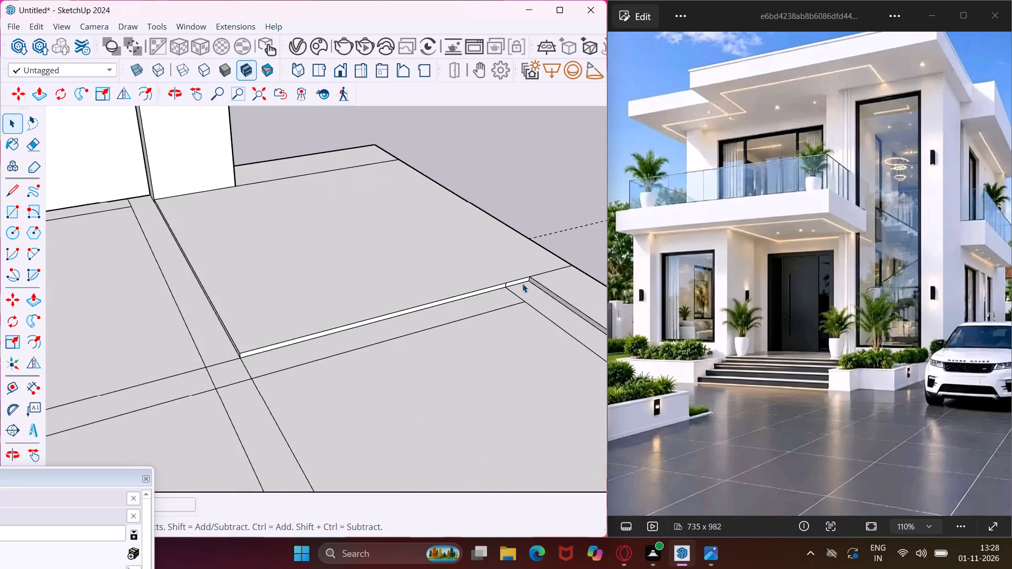
middle_click_drag(524, 282, 431, 297)
scroll(475, 373, "up", 4)
left_click(483, 336)
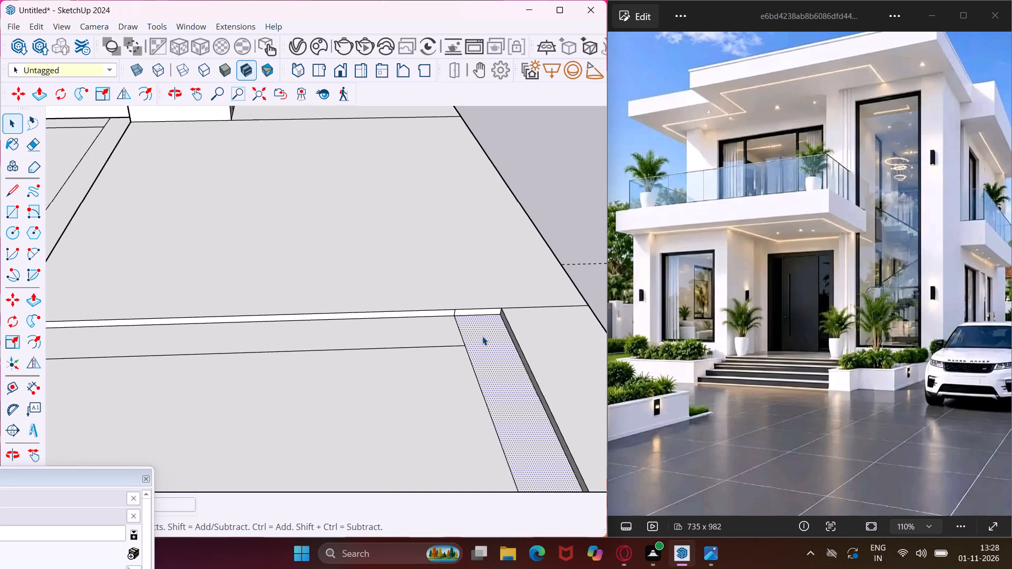
key("p")
left_click(482, 336)
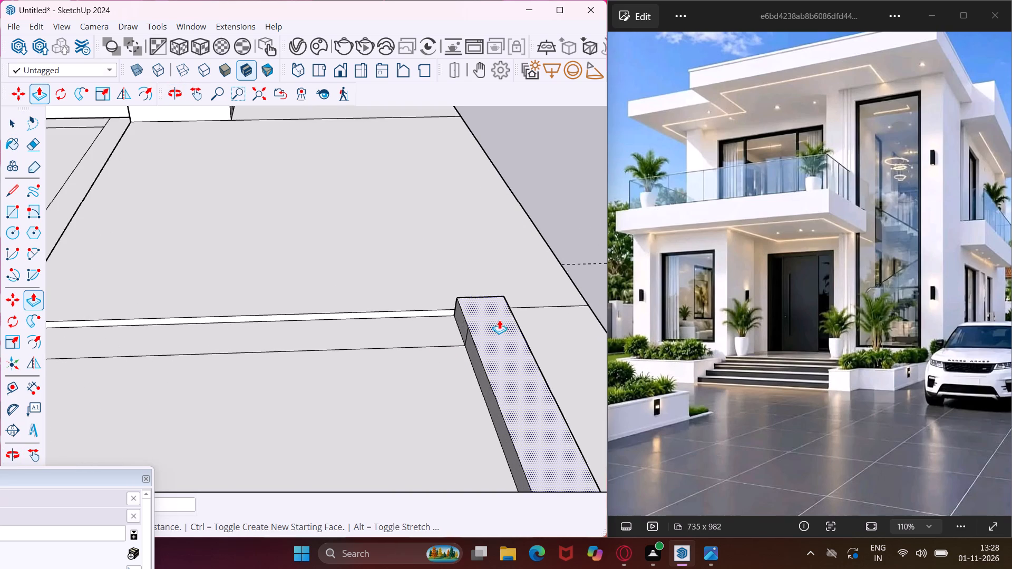
left_click(550, 325)
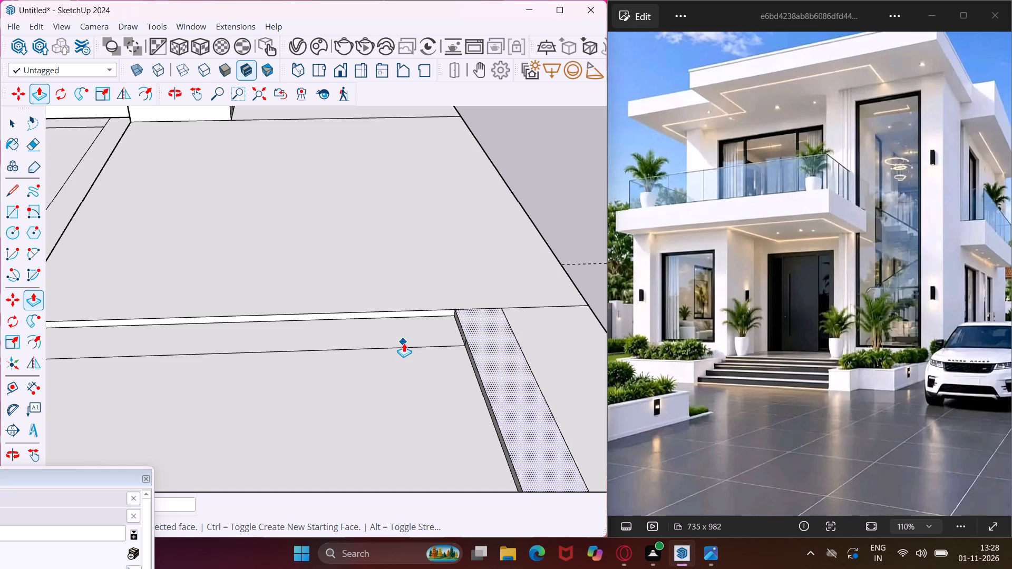
Push/Pull the interior-wall strip, main panel and side-wall strip of the outer room's front roof section up flush with the raised front edge.
key("Escape")
left_click(405, 340)
left_click(476, 317)
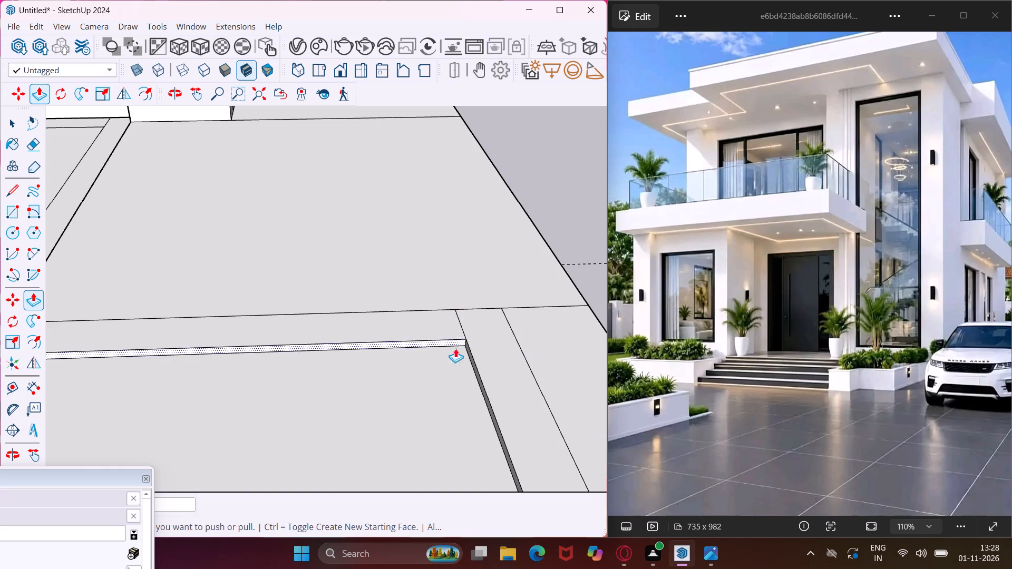
left_click(441, 370)
left_click(490, 343)
scroll(450, 293, "down", 11)
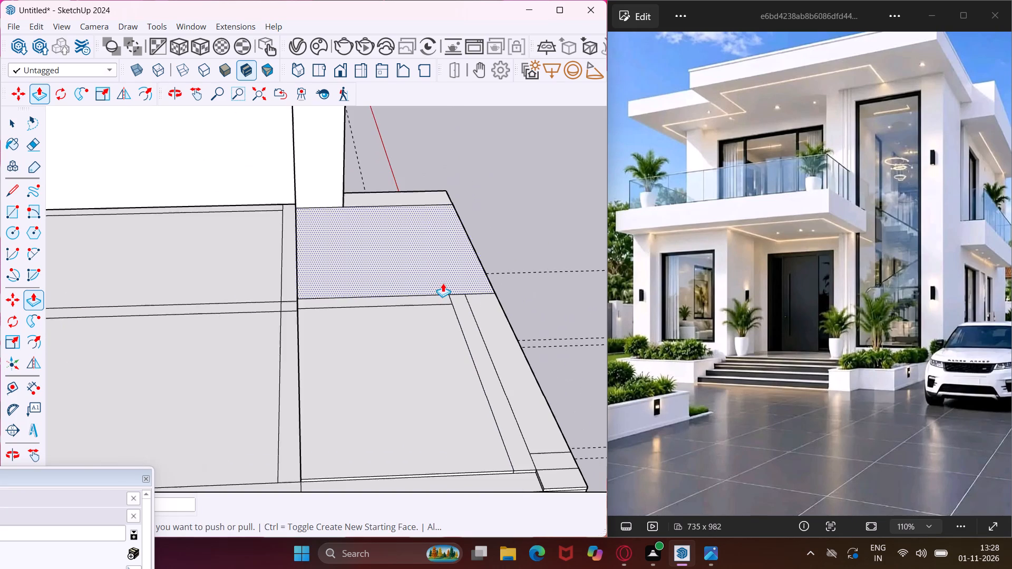
scroll(445, 279, "down", 5)
scroll(462, 385, "up", 8)
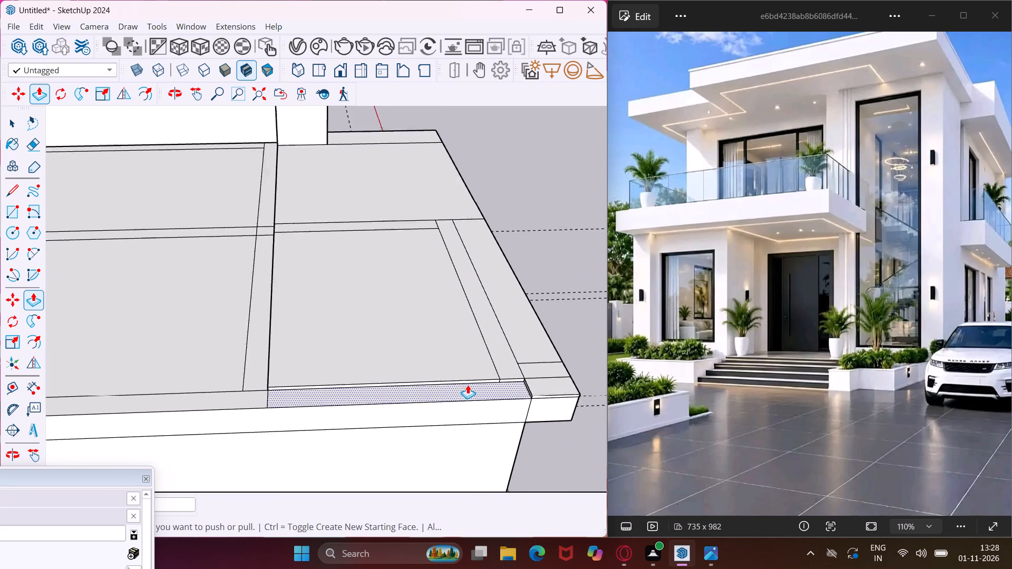
scroll(468, 385, "up", 1)
left_click(433, 393)
left_click(429, 355)
Push/Pull the outer side wall's top strip, behind the entrance wall line, up level with the tall glazed bay's walls.
scroll(402, 313, "down", 4)
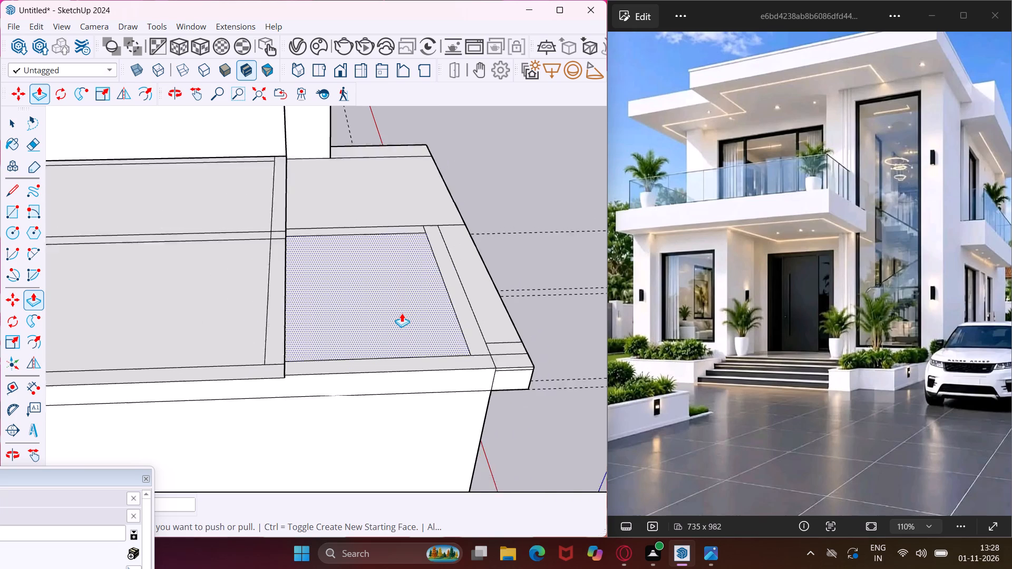
scroll(402, 313, "down", 2)
scroll(322, 336, "down", 5)
middle_click_drag(304, 339, 486, 318)
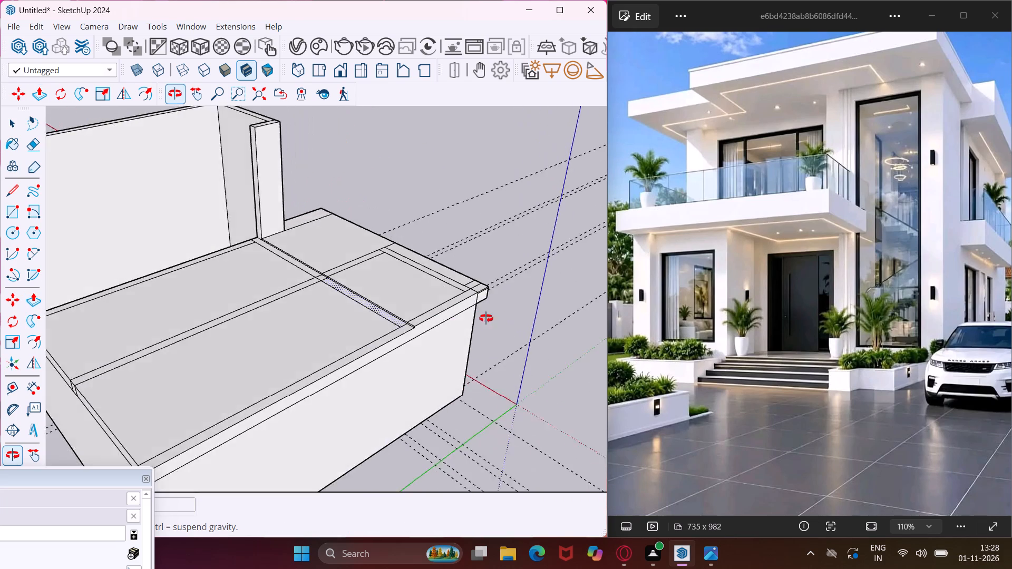
middle_click_drag(486, 318, 524, 302)
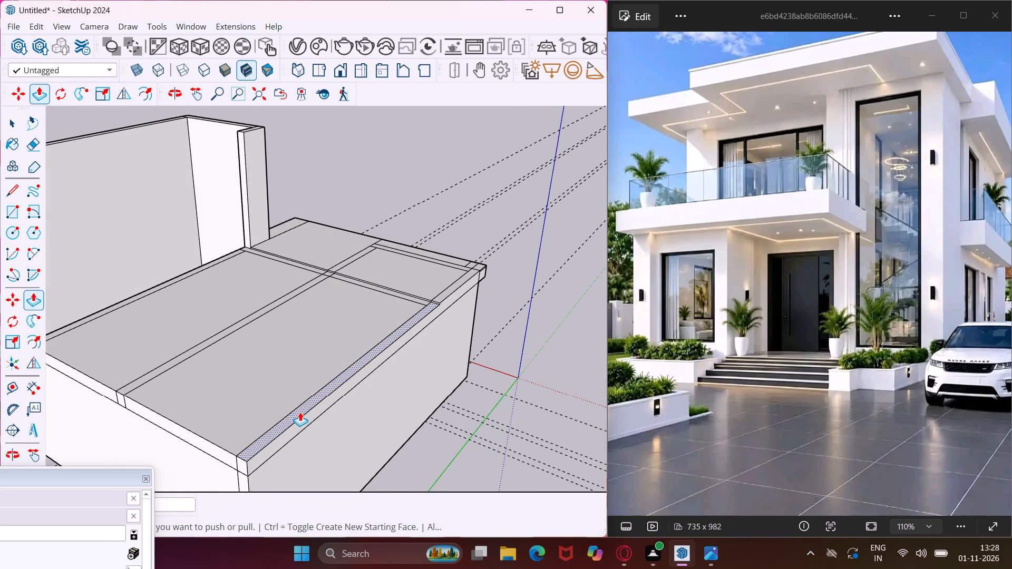
scroll(300, 412, "up", 1)
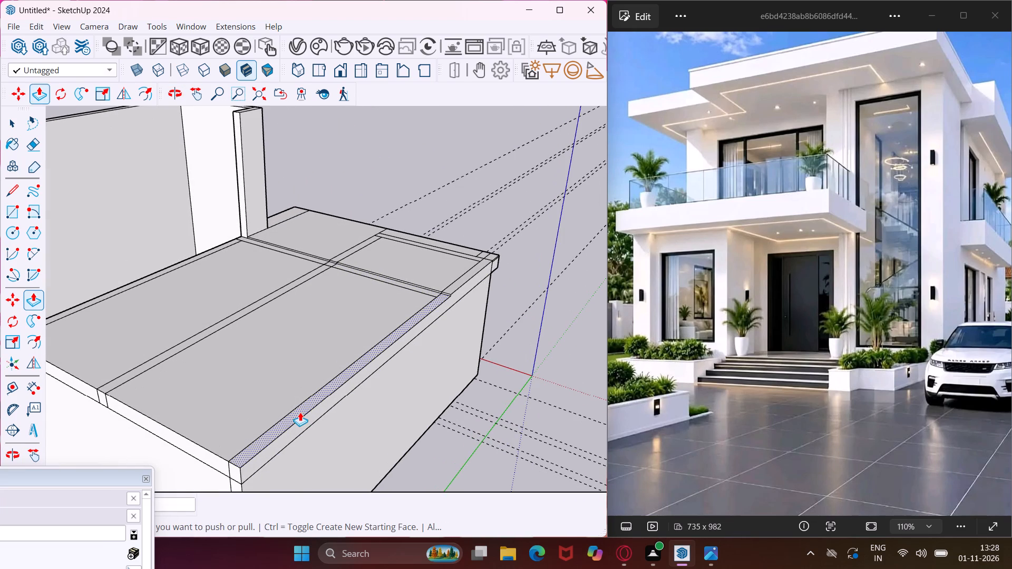
left_click(300, 412)
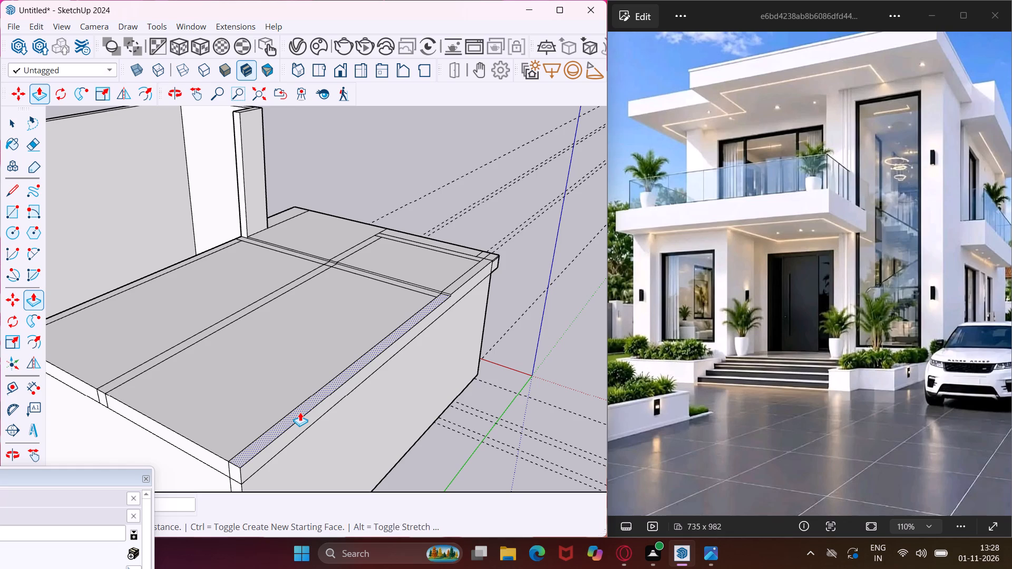
left_click(292, 368)
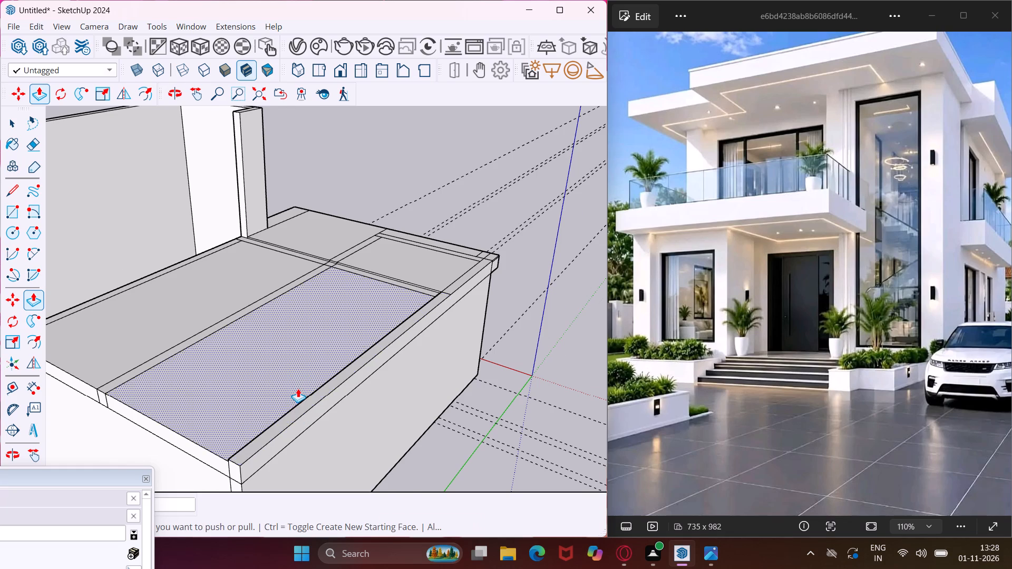
scroll(298, 388, "up", 3)
left_click(300, 415)
scroll(291, 386, "down", 4)
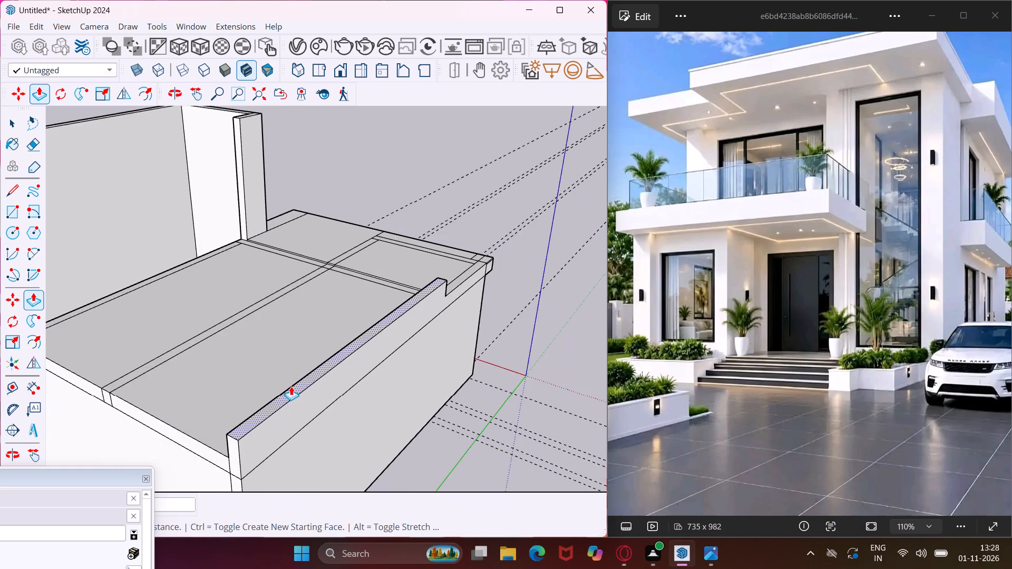
scroll(291, 386, "down", 7)
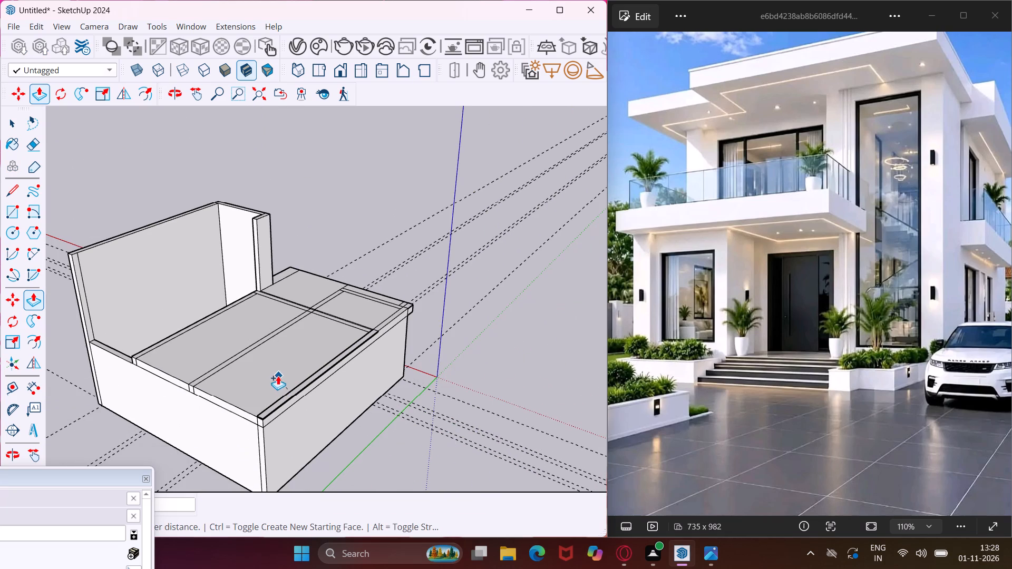
left_click(73, 253)
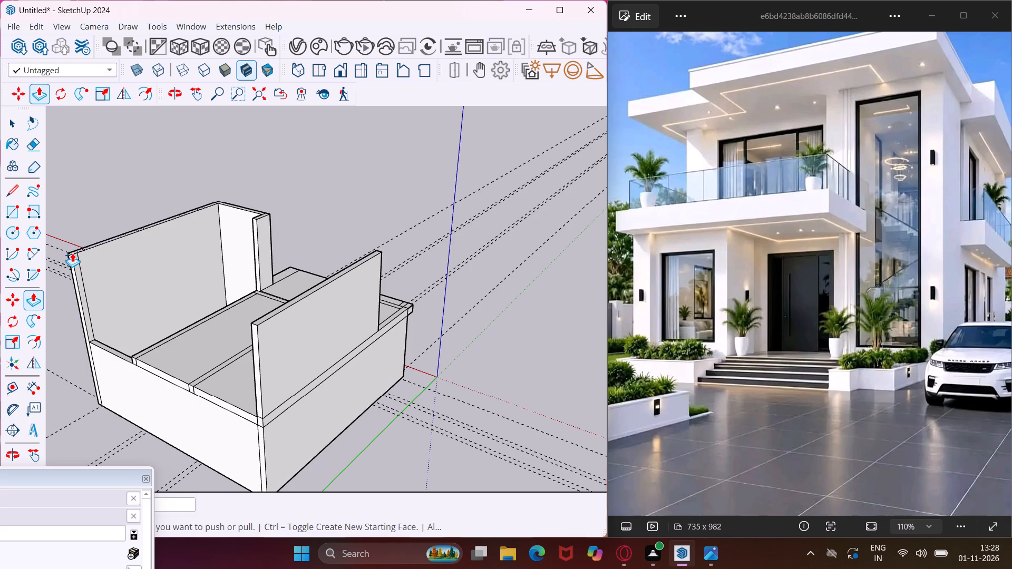
Push/Pull the entrance wall's top strip beside the tall bay up level with the bay's wall tops.
middle_click_drag(72, 253, 343, 264)
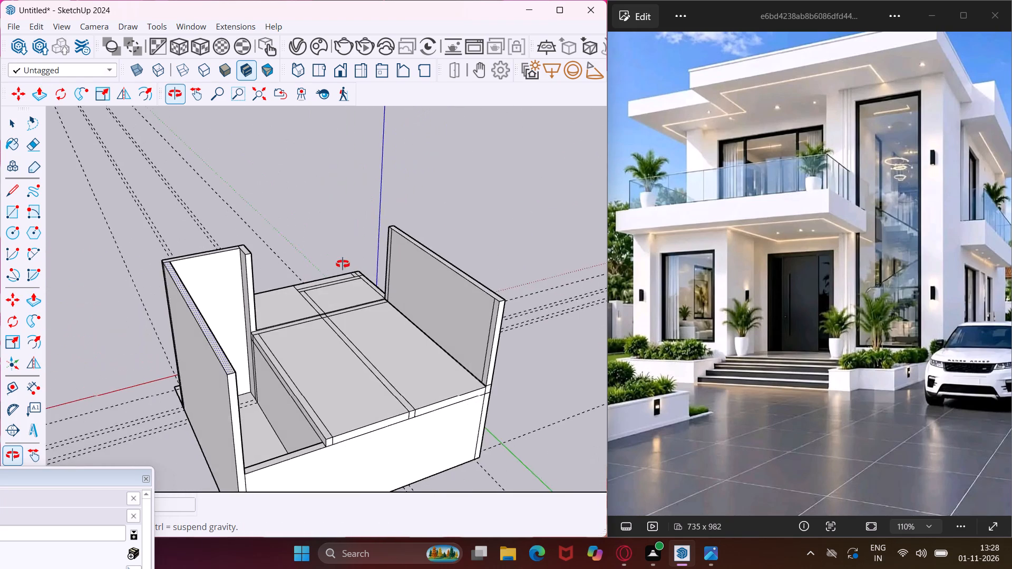
middle_click_drag(343, 264, 316, 314)
scroll(268, 329, "up", 5)
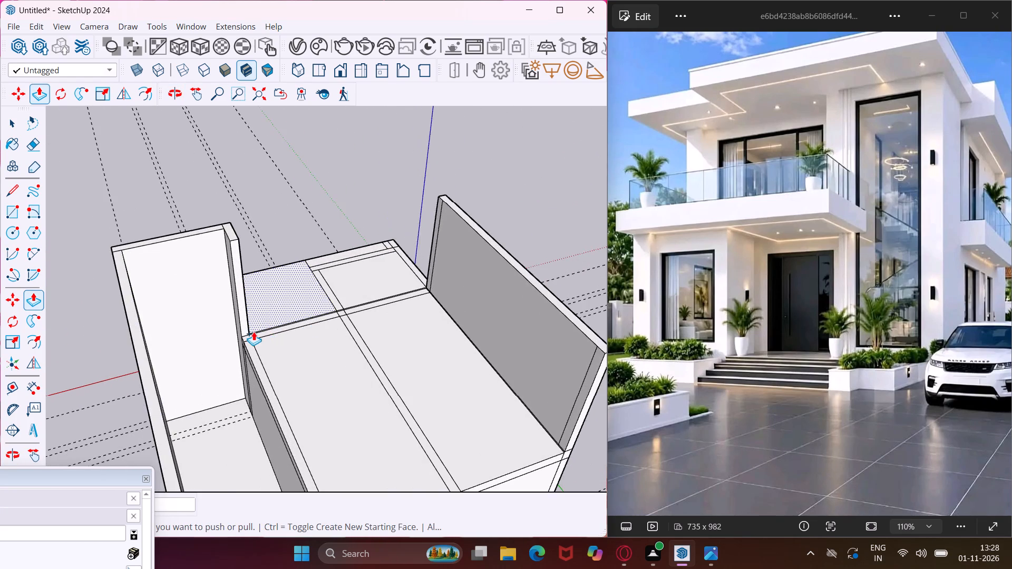
scroll(254, 331, "up", 4)
left_click(243, 344)
scroll(232, 313, "down", 4)
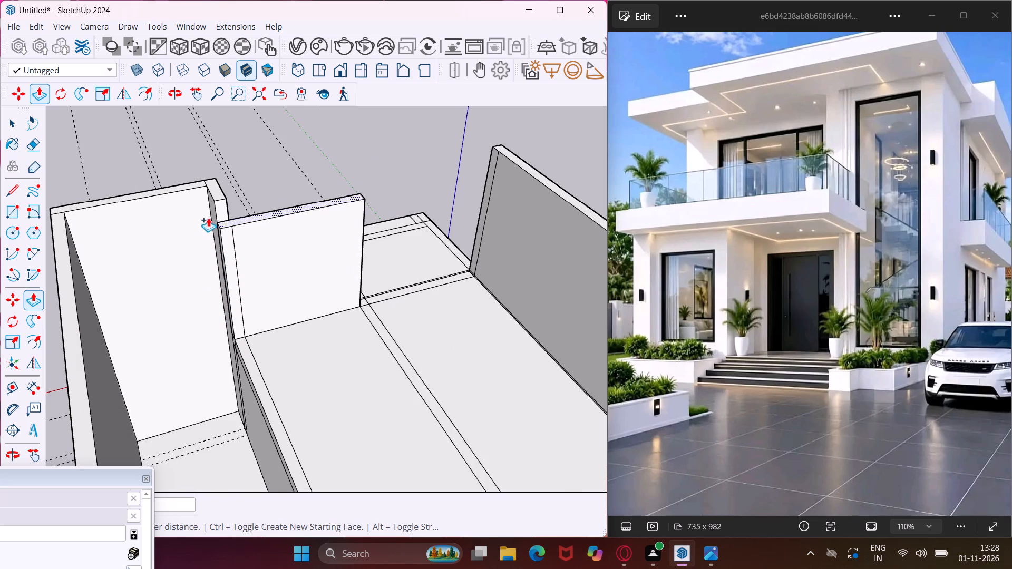
left_click(215, 191)
Push/Pull the outer room's strip in line with the entrance wall up to the raised entrance wall's top.
scroll(389, 286, "up", 2)
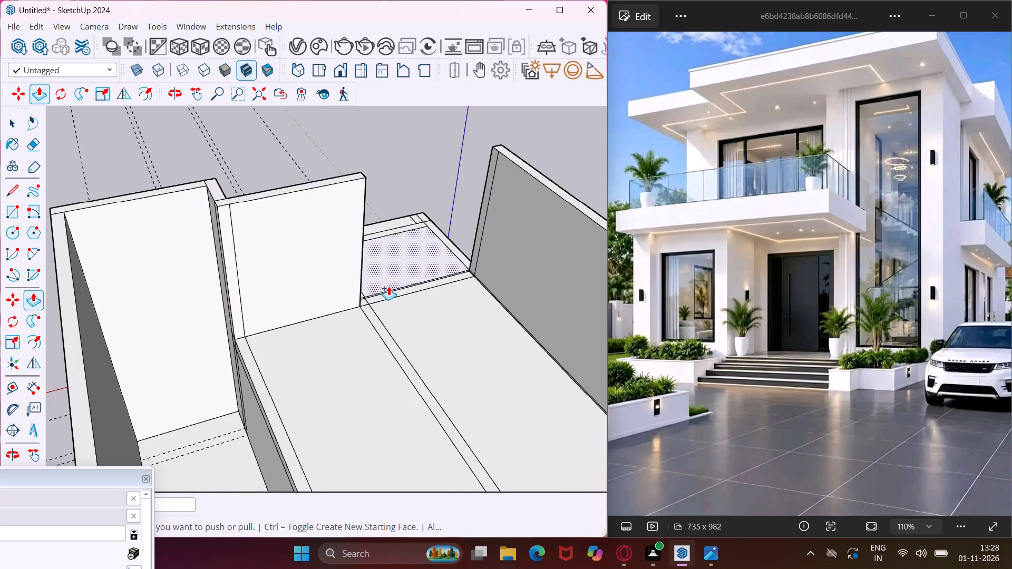
scroll(388, 286, "up", 5)
left_click(375, 301)
scroll(368, 285, "down", 4)
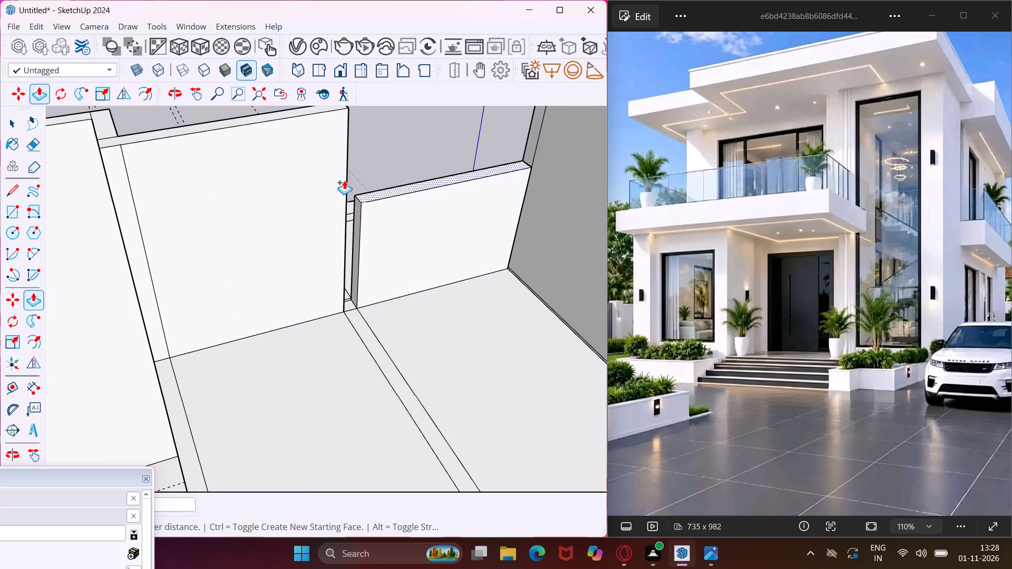
left_click(296, 119)
Push/Pull the small square at the interior wall between the two raised front sections up flush with their tops.
middle_click_drag(328, 202, 327, 296)
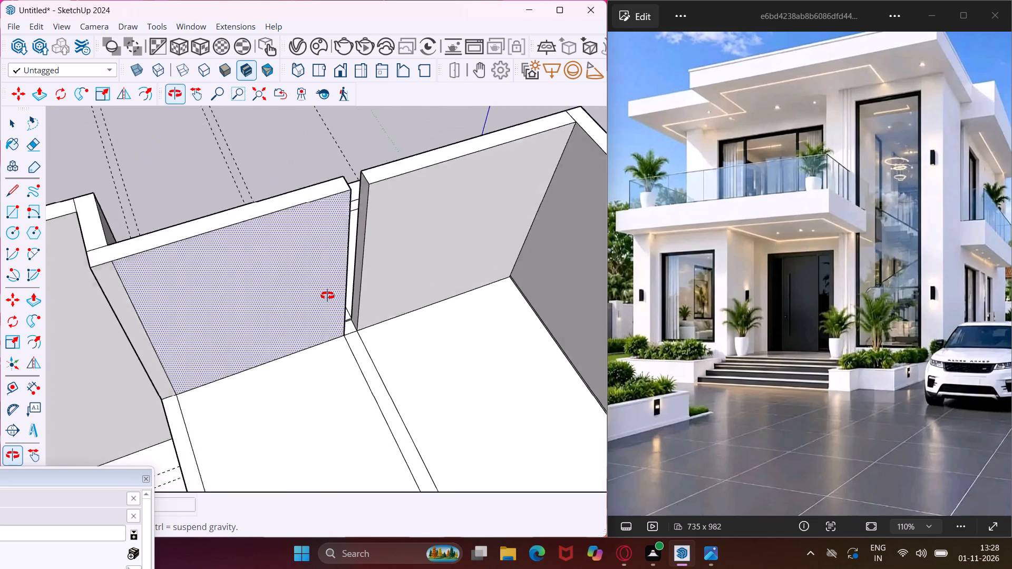
middle_click_drag(327, 296, 327, 302)
scroll(355, 313, "up", 7)
left_click(346, 349)
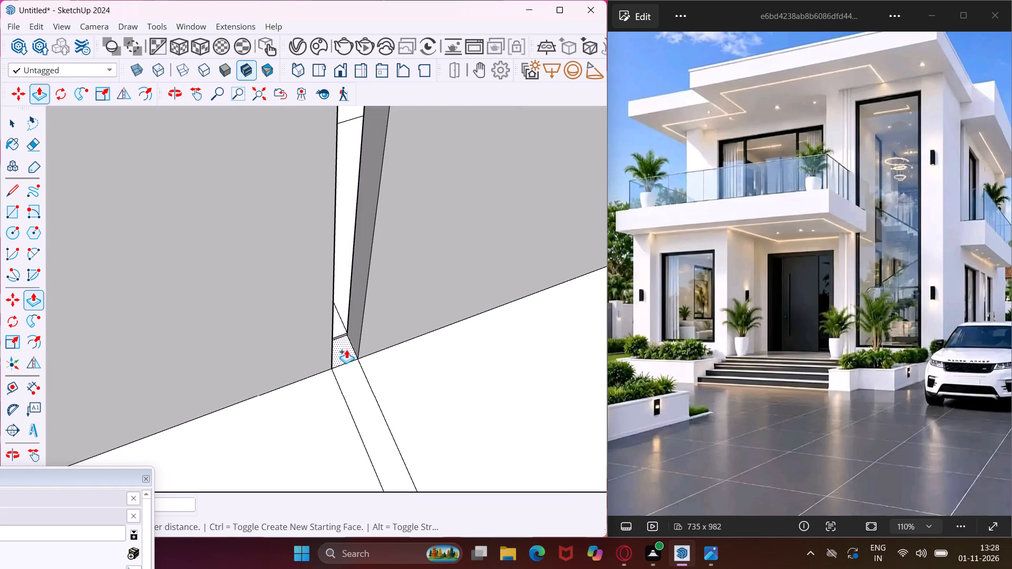
scroll(343, 340, "down", 9)
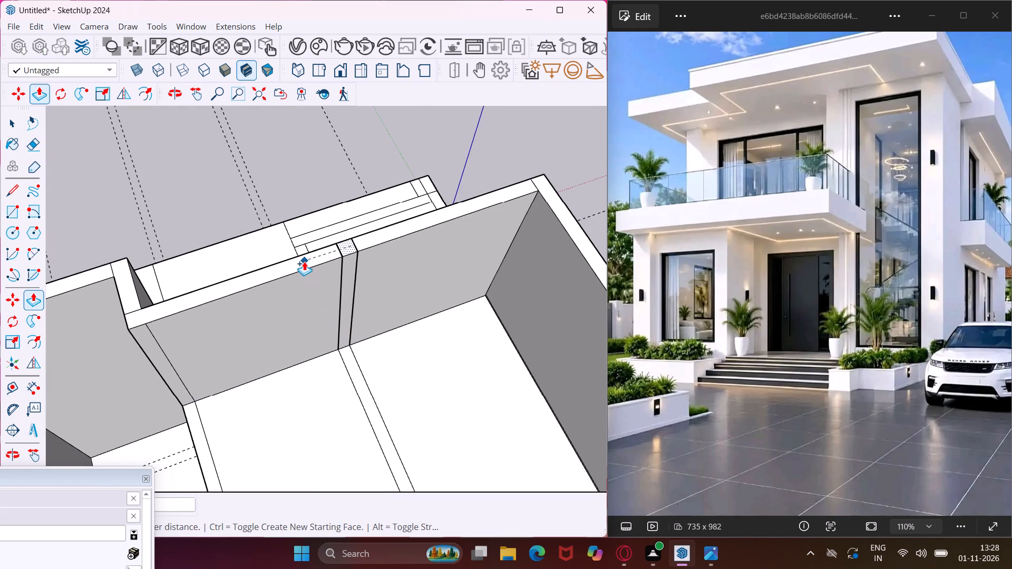
left_click(304, 261)
Push/Pull the rear wall strip behind the tall bay up level with the bay's side wall.
scroll(314, 247, "down", 3)
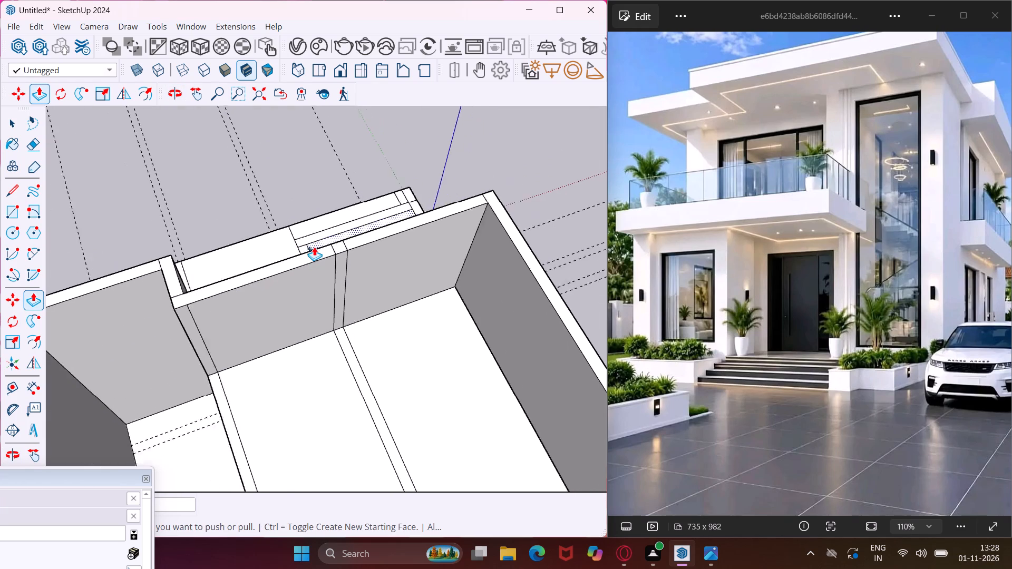
scroll(314, 247, "down", 7)
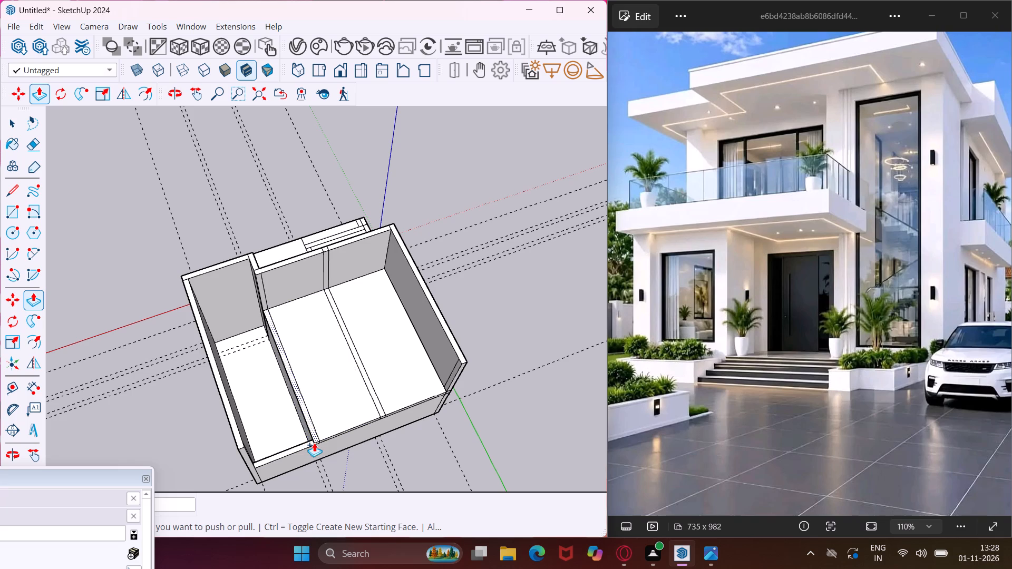
scroll(303, 443, "up", 3)
scroll(251, 470, "up", 4)
left_click(247, 469)
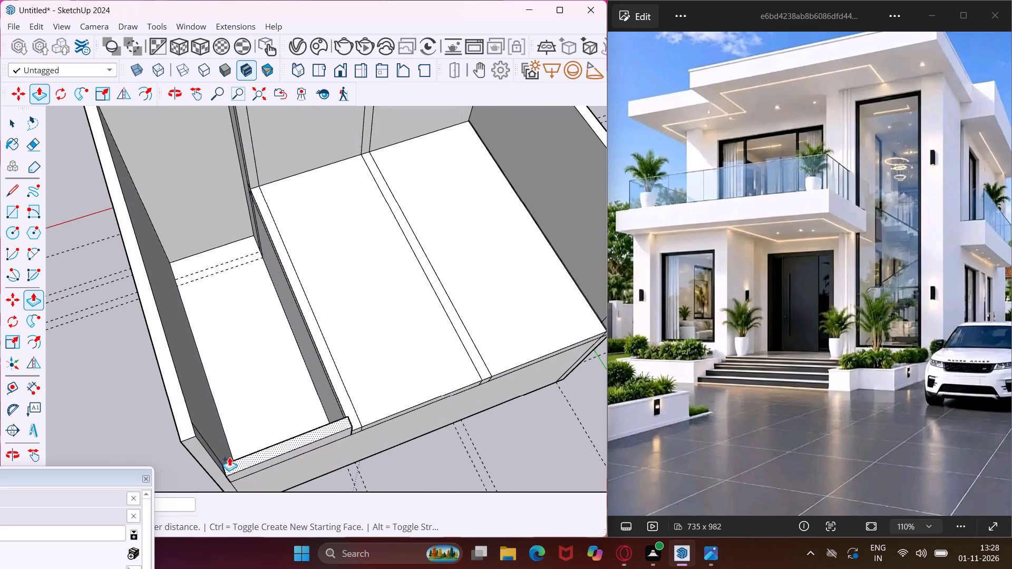
left_click(184, 438)
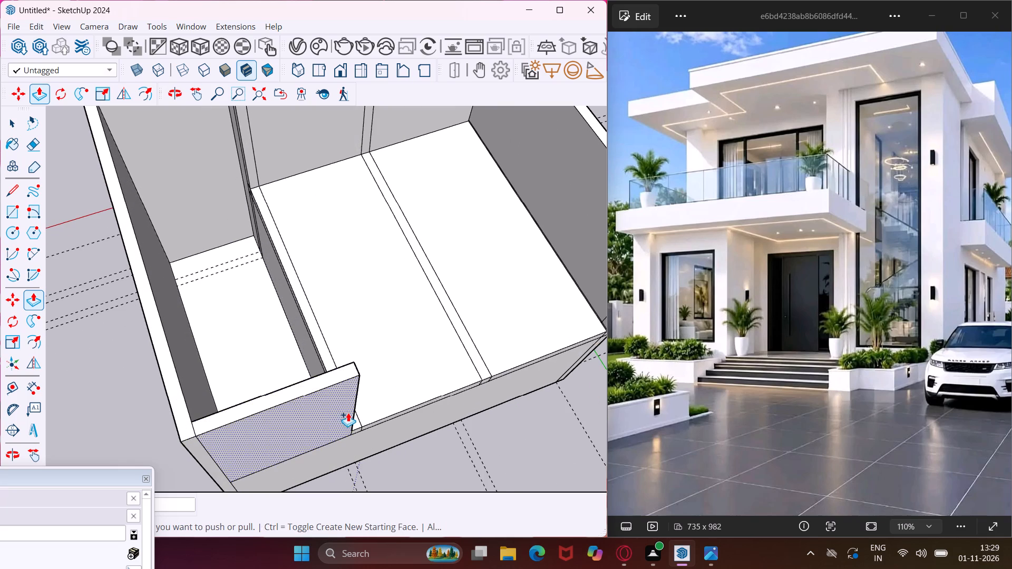
Push/Pull the raised rear wall's end face along the back of the house until it meets the outer side wall.
middle_click_drag(348, 413, 112, 408)
scroll(177, 384, "up", 4)
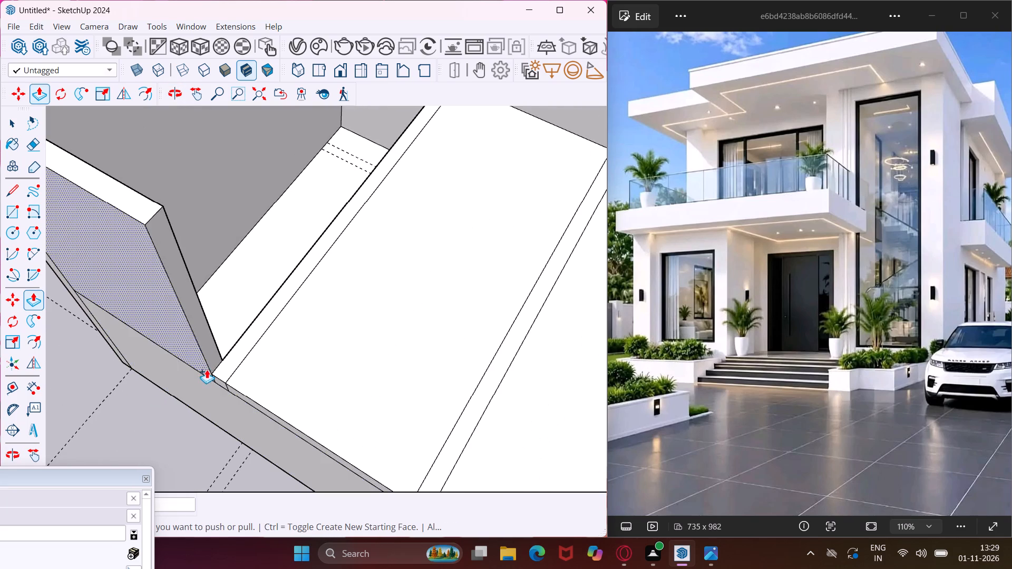
left_click(211, 354)
scroll(221, 360, "down", 10)
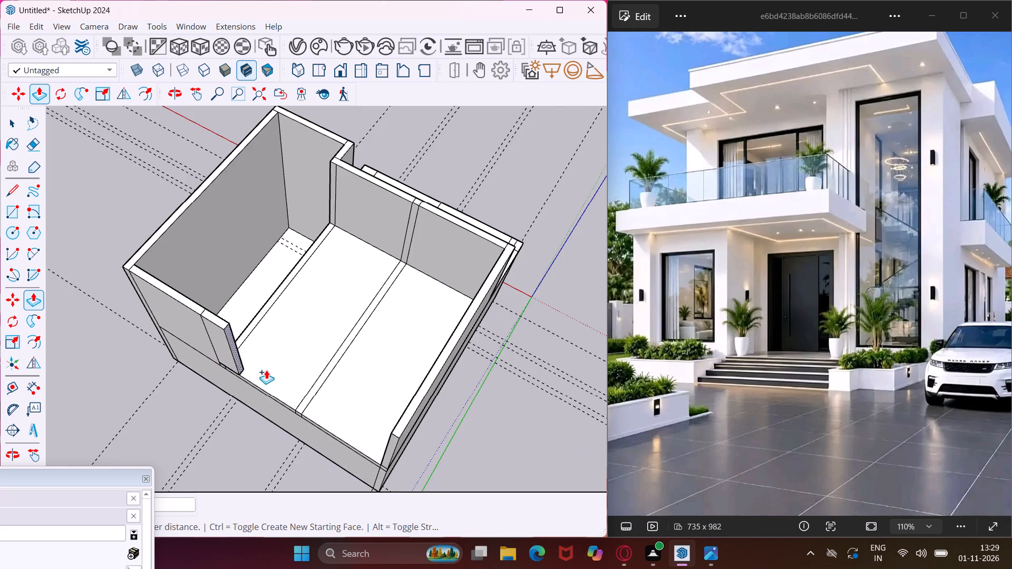
middle_click_drag(382, 441, 413, 435)
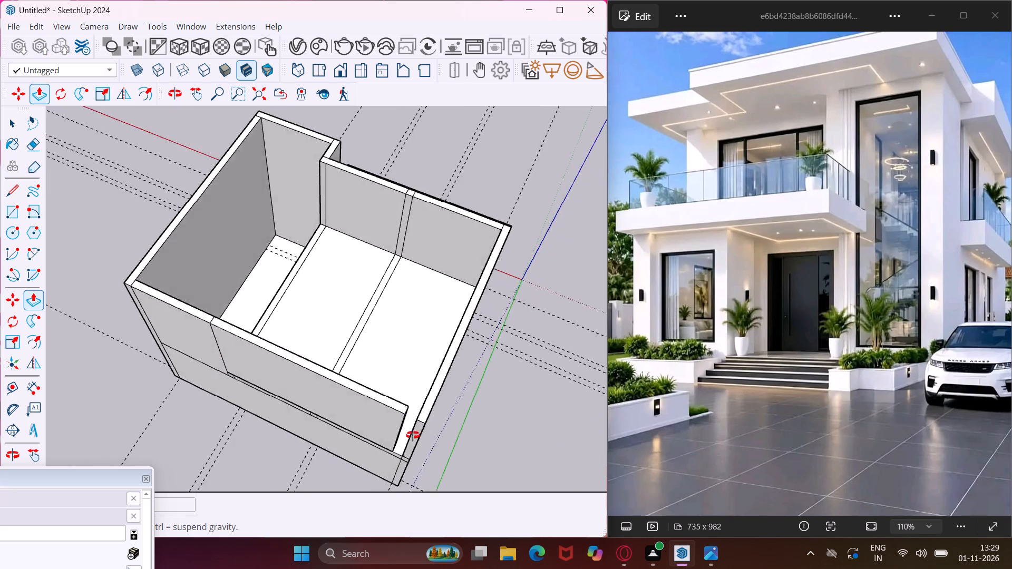
middle_click_drag(413, 435, 558, 405)
scroll(504, 333, "up", 6)
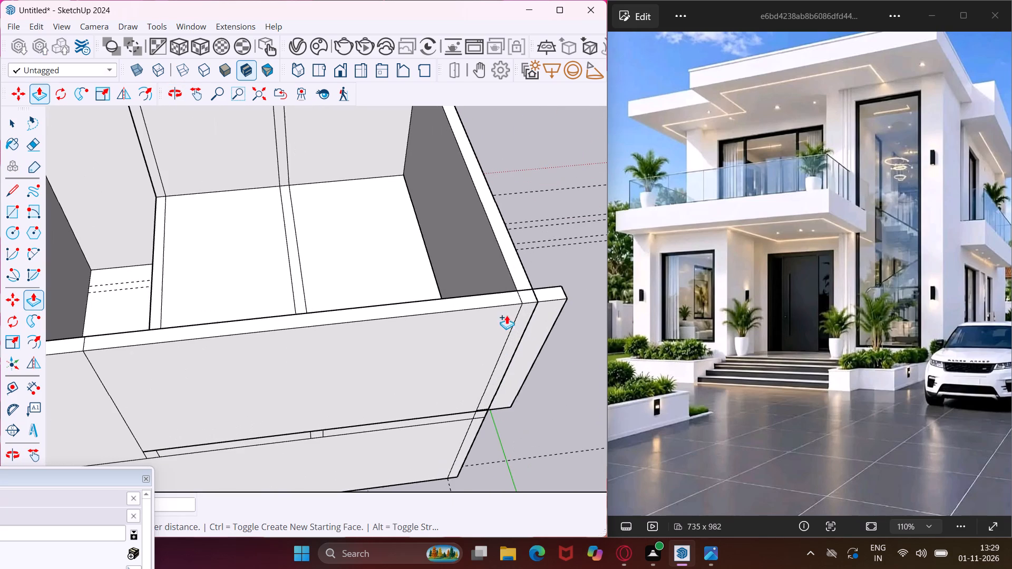
left_click(502, 277)
Push/Pull the dividing wall strip between the tall bay and the entrance section up level with the rear wall's top.
middle_click_drag(345, 320, 395, 348)
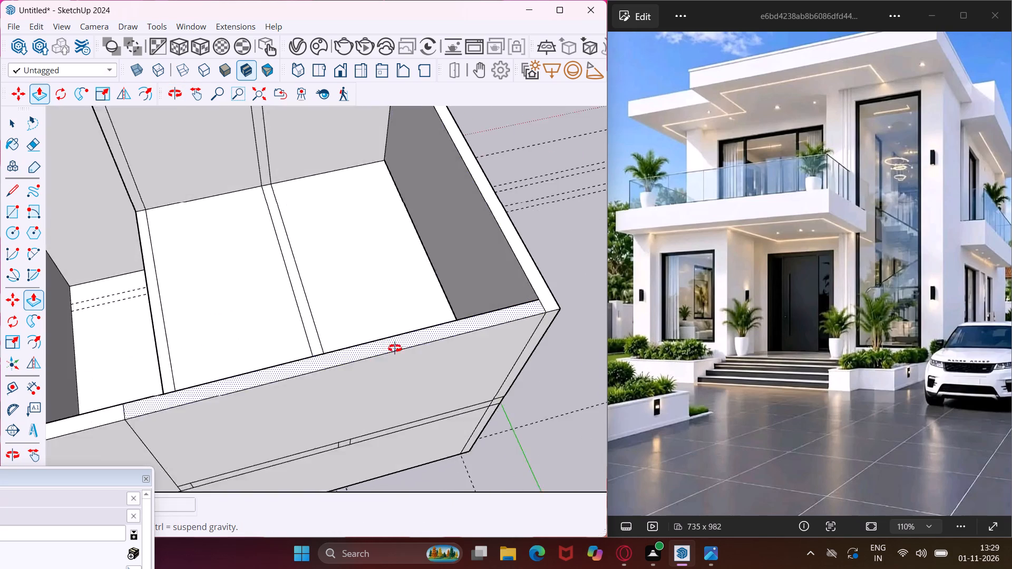
middle_click_drag(395, 348, 469, 351)
left_click(234, 454)
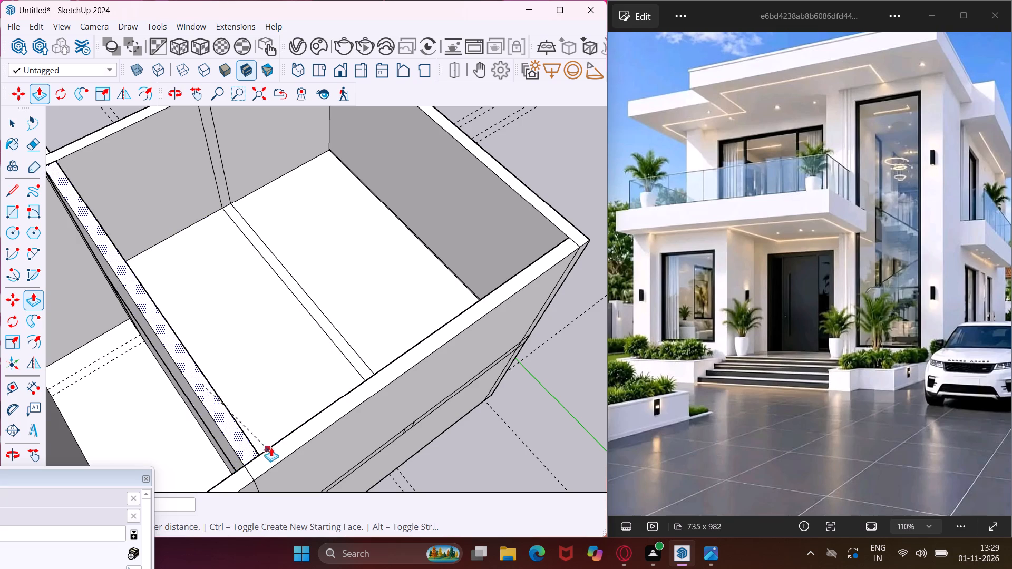
left_click(290, 441)
Examine the raised upper-floor walls from the front and above, including the wall-top junction at the tall bay's corner.
scroll(304, 397, "down", 6)
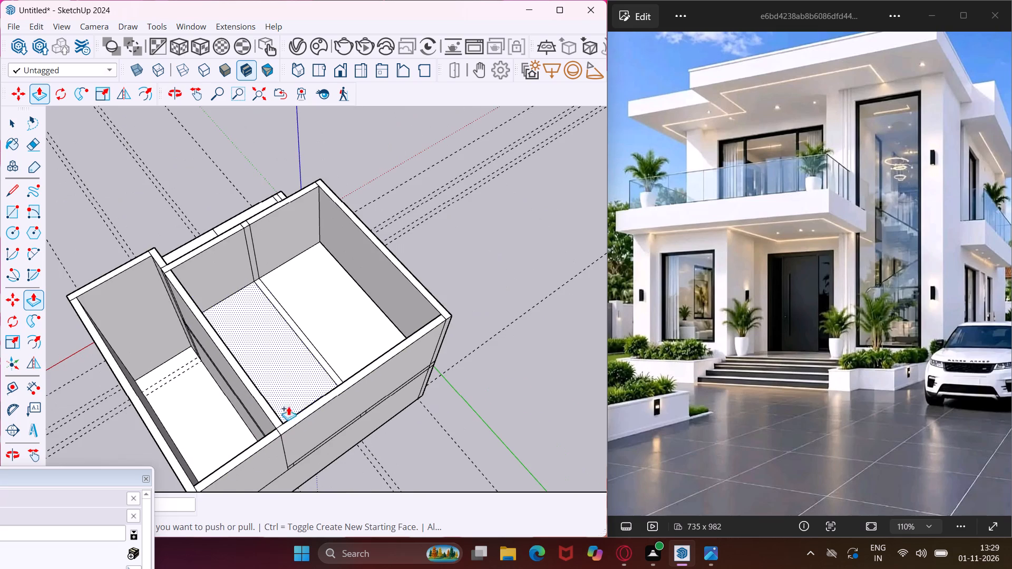
middle_click_drag(265, 414, 673, 270)
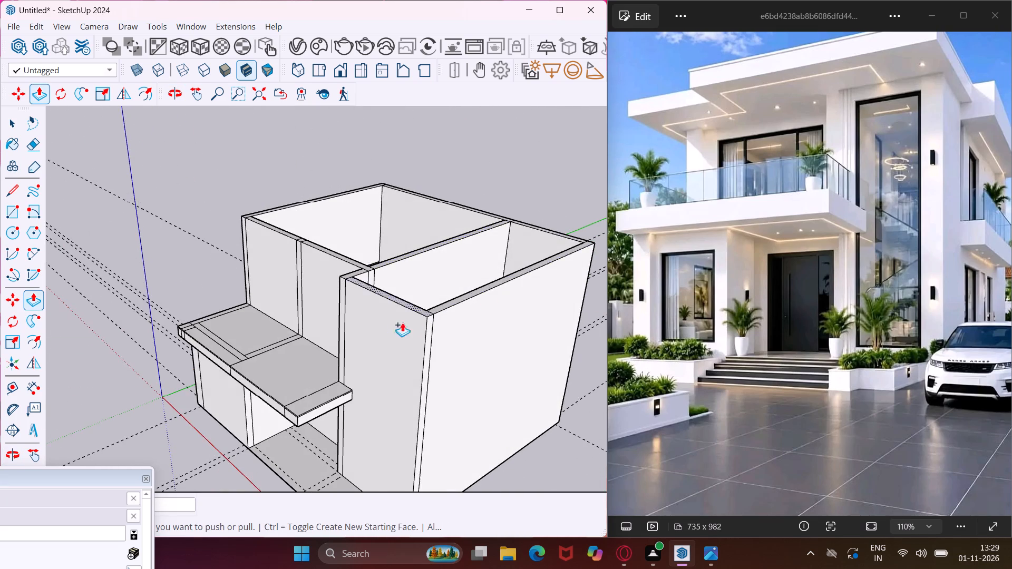
scroll(378, 337, "down", 4)
middle_click_drag(332, 361, 587, 308)
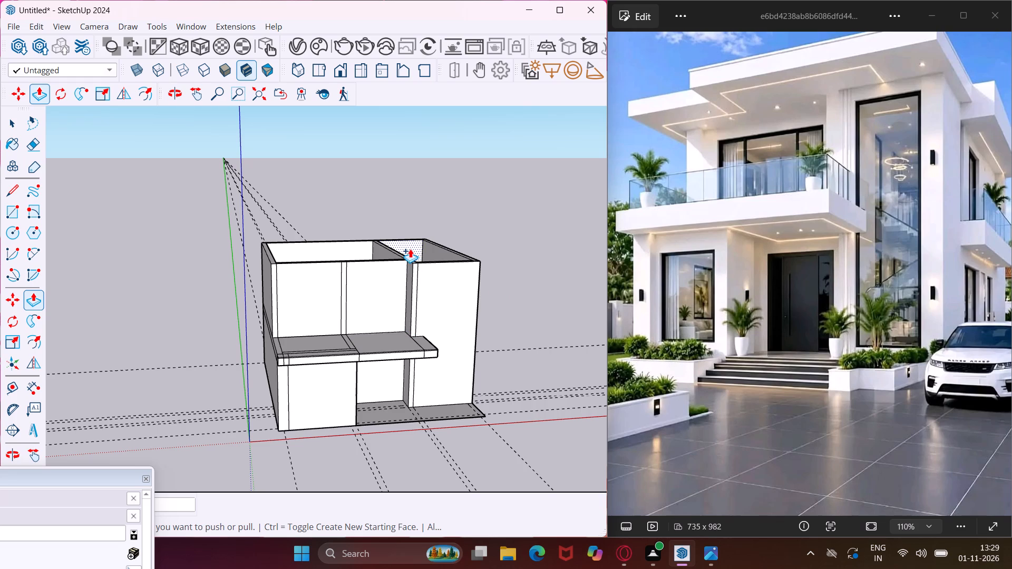
scroll(419, 326, "up", 4)
middle_click_drag(419, 326, 433, 377)
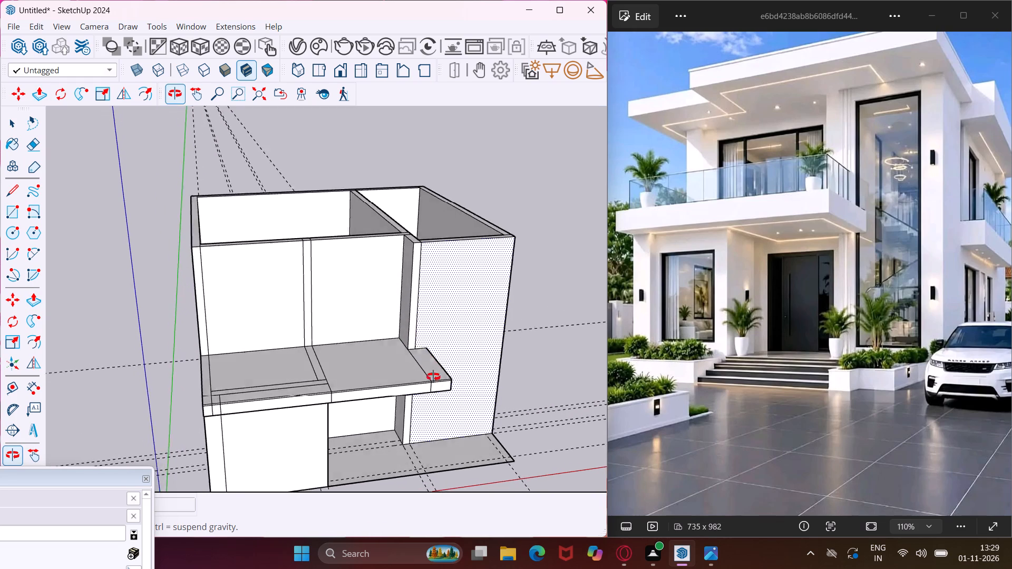
middle_click_drag(433, 377, 450, 467)
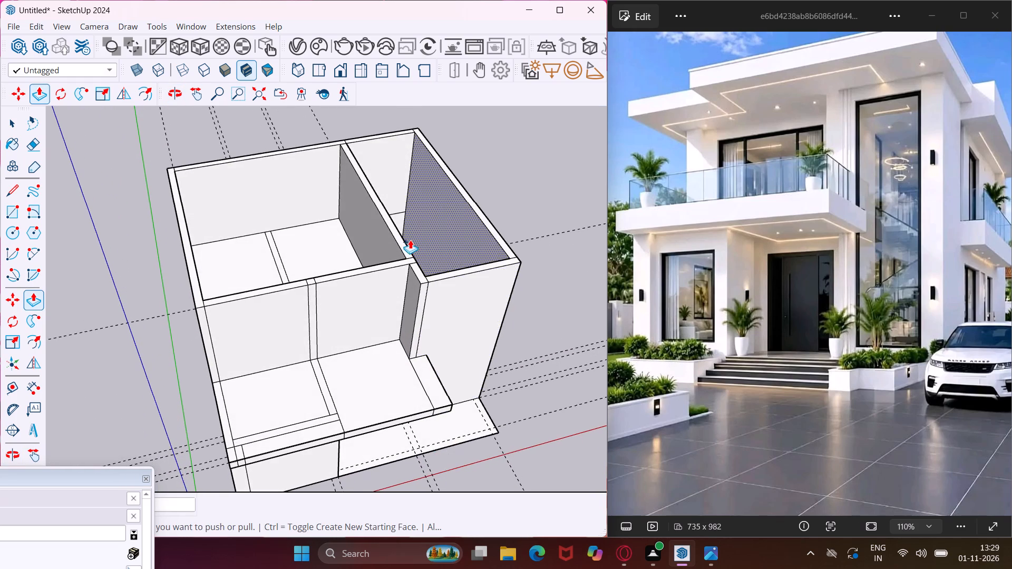
scroll(410, 240, "up", 5)
scroll(384, 308, "down", 3)
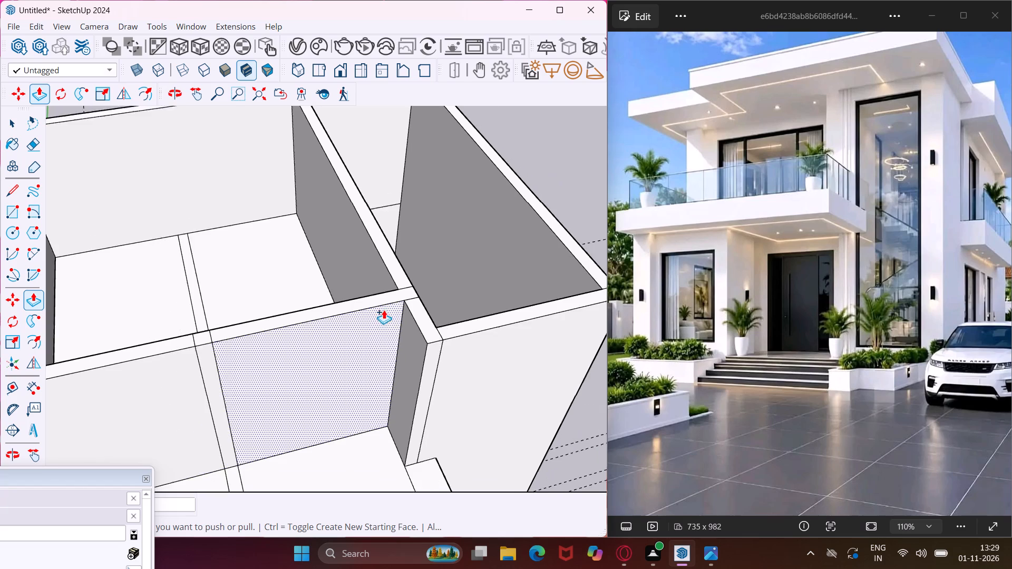
scroll(420, 316, "up", 2)
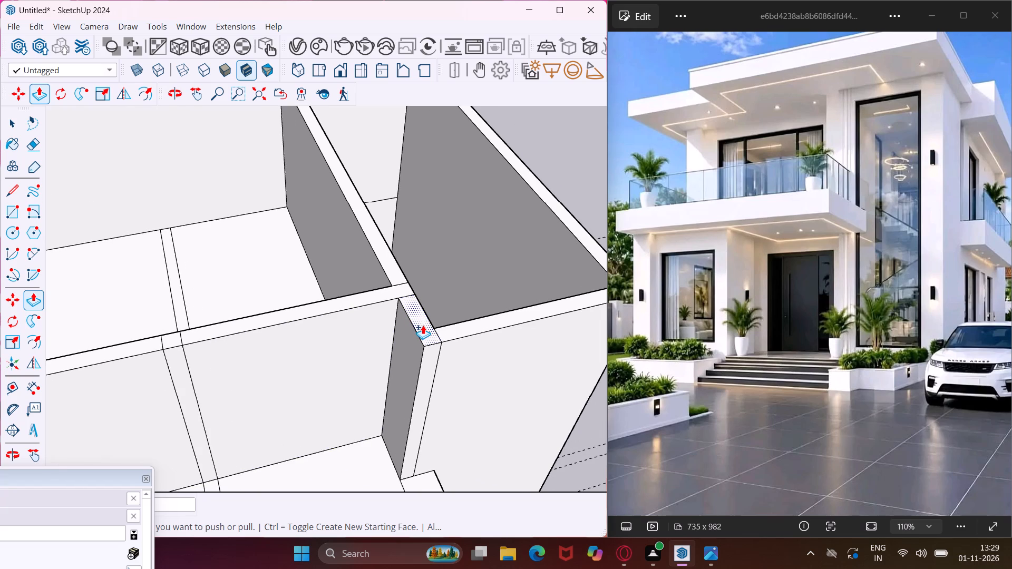
key("Escape")
key("space")
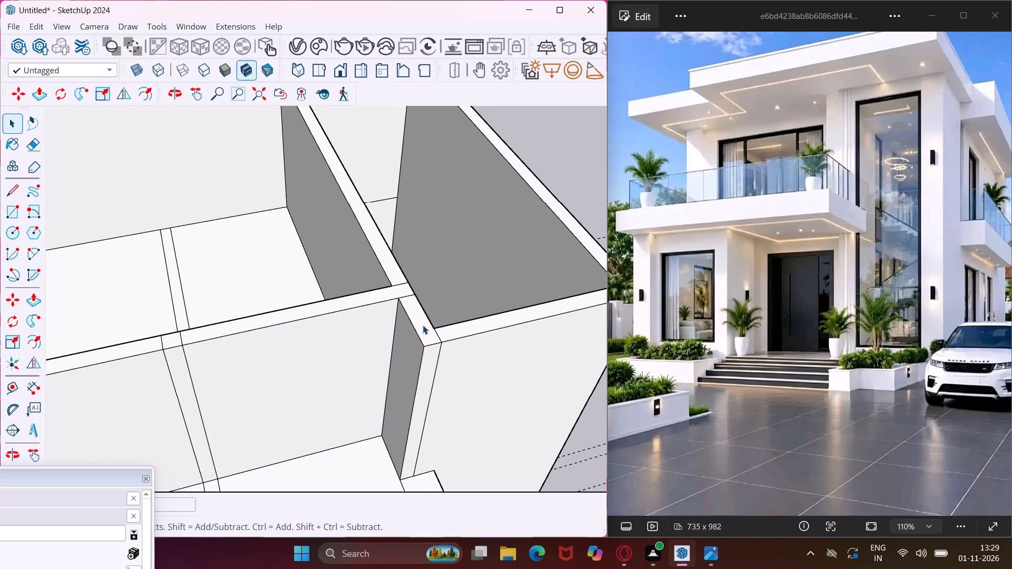
Draw a line across the top of the tall bay's outer side wall, roughly midway along its length.
scroll(423, 325, "down", 5)
middle_click_drag(421, 323, 405, 340)
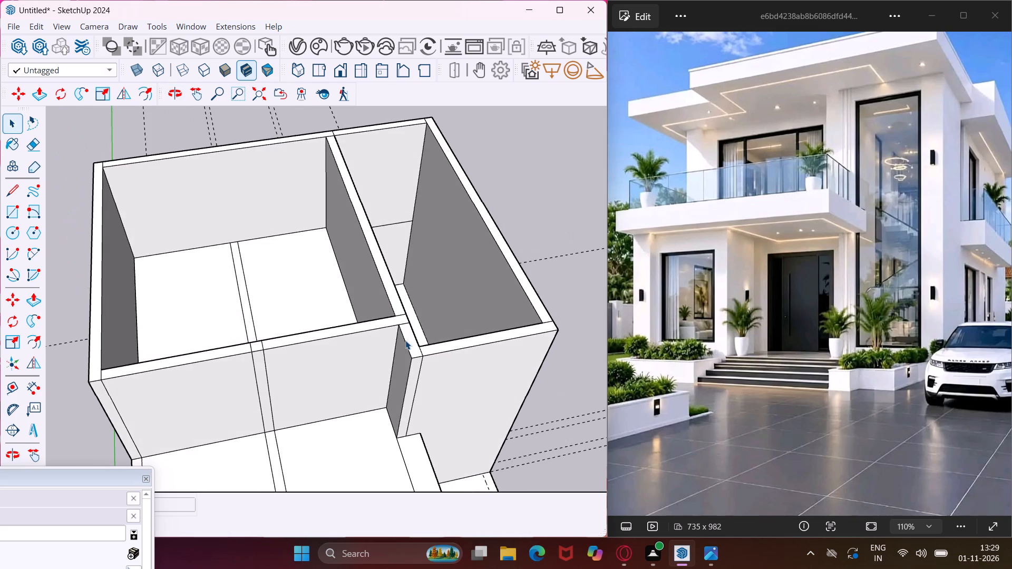
scroll(405, 340, "up", 3)
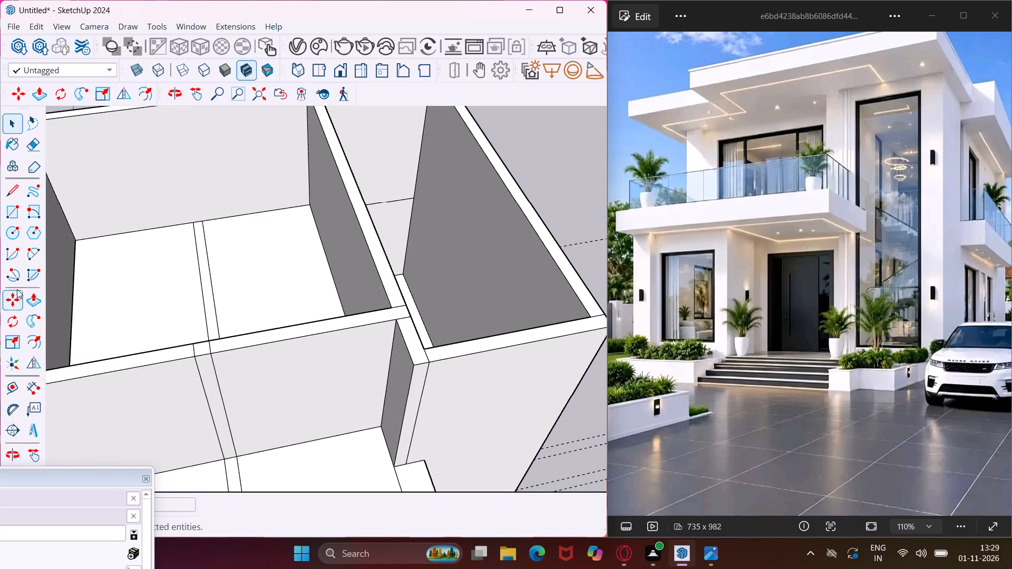
left_click(11, 199)
scroll(257, 291, "down", 4)
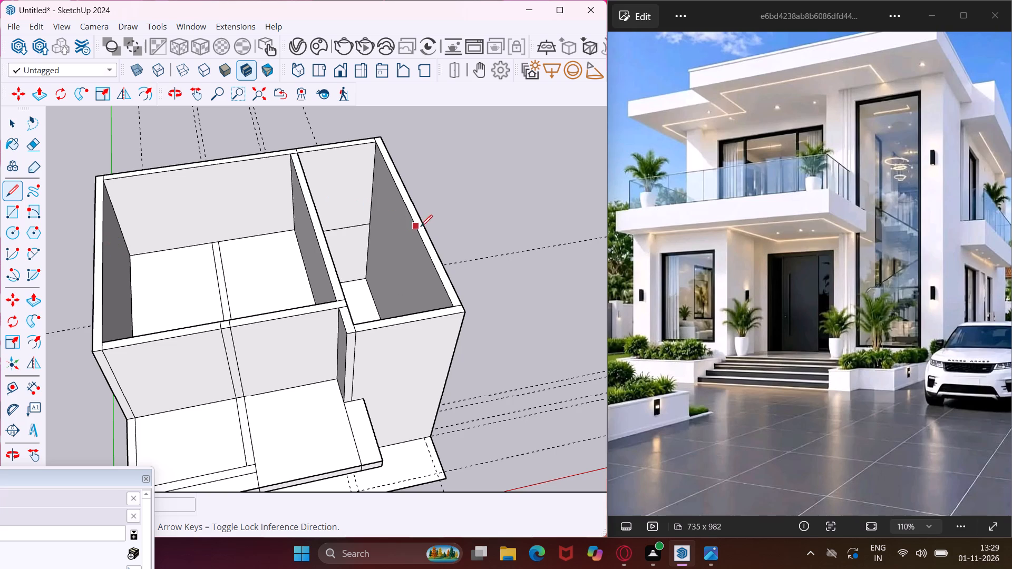
scroll(422, 232, "up", 2)
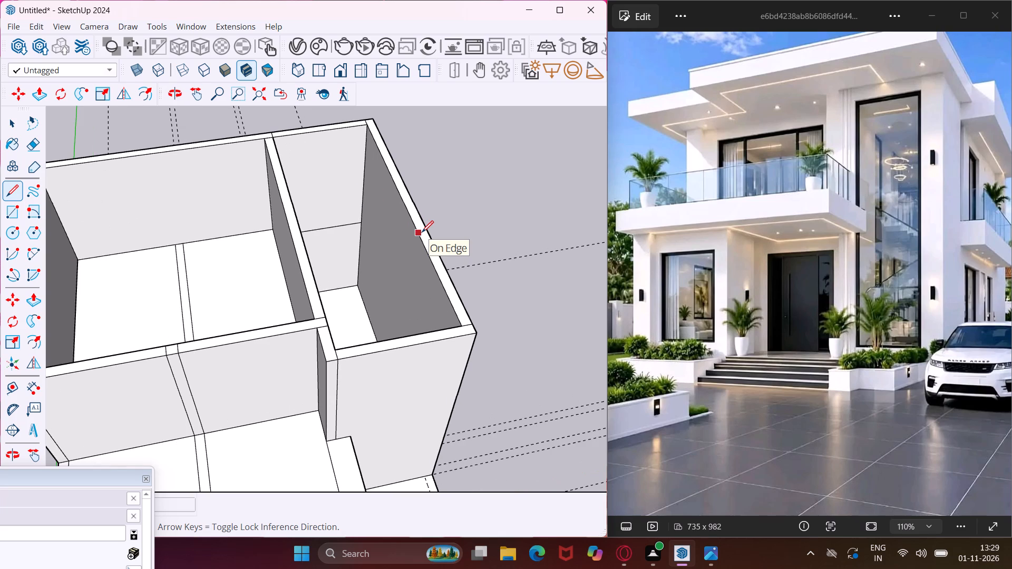
middle_click_drag(434, 248, 236, 225)
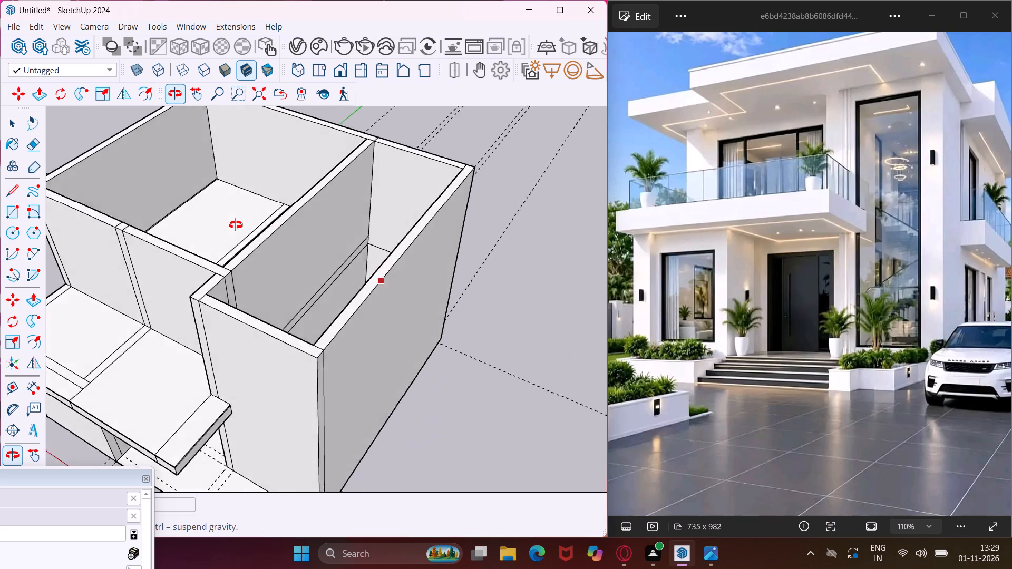
middle_click_drag(236, 225, 189, 207)
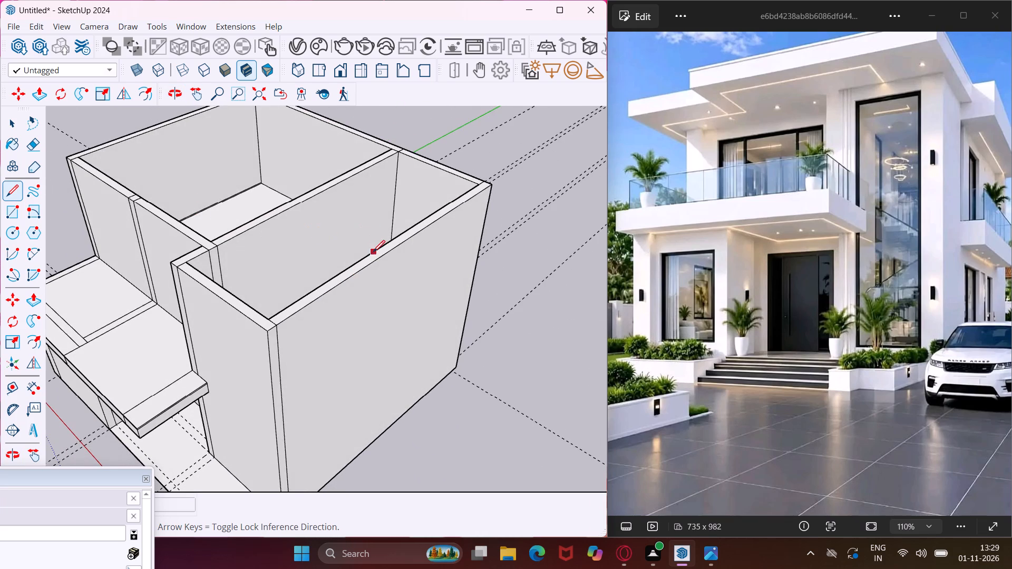
scroll(373, 252, "up", 3)
middle_click_drag(352, 290, 315, 234)
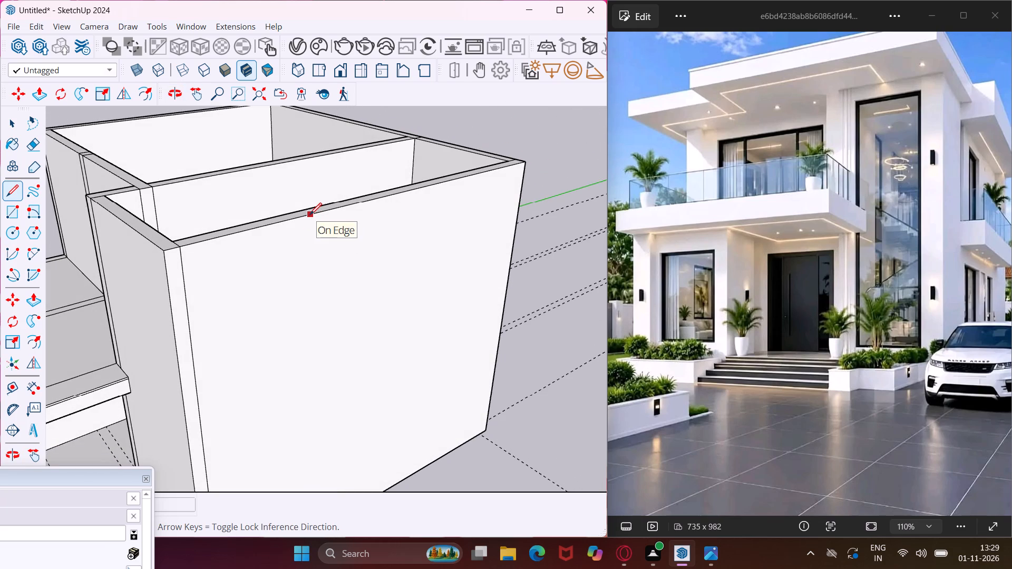
left_click(310, 214)
left_click(302, 211)
middle_click_drag(302, 212, 624, 263)
scroll(445, 291, "down", 3)
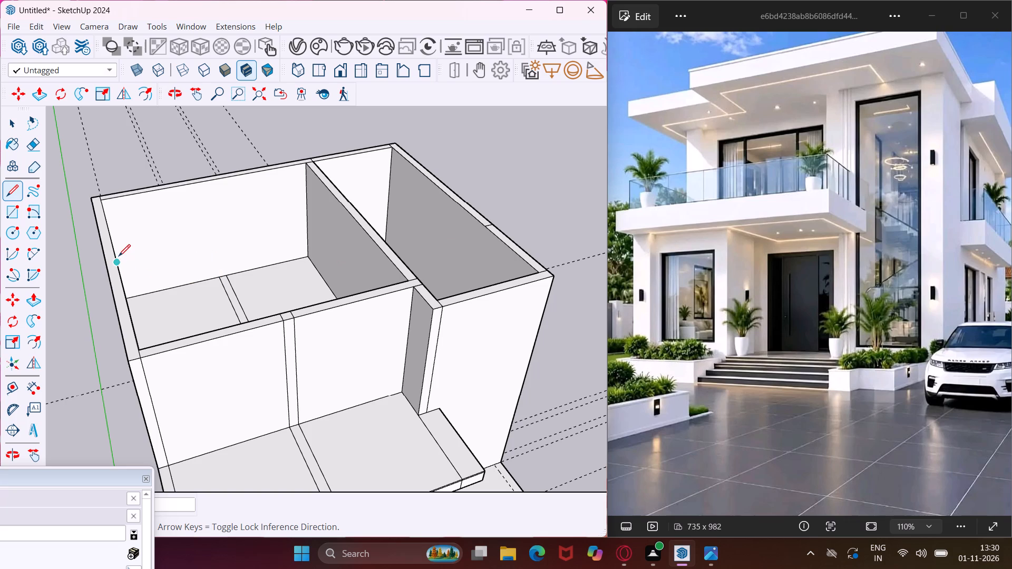
scroll(113, 252, "up", 3)
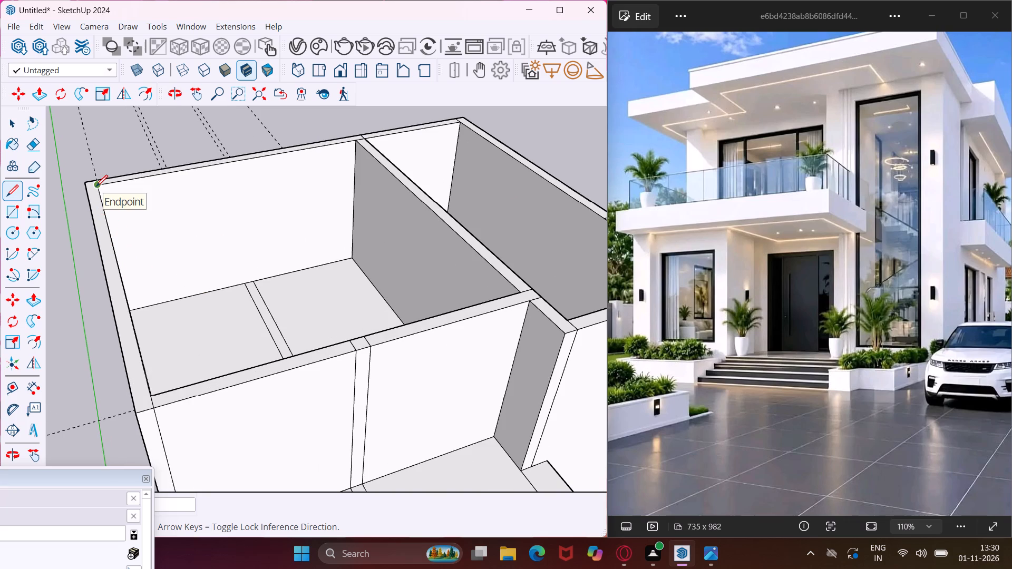
key("Escape")
key("space")
Push/Pull the front part of the tall bay's outer side wall top upward as a raised roof band.
scroll(125, 294, "down", 5)
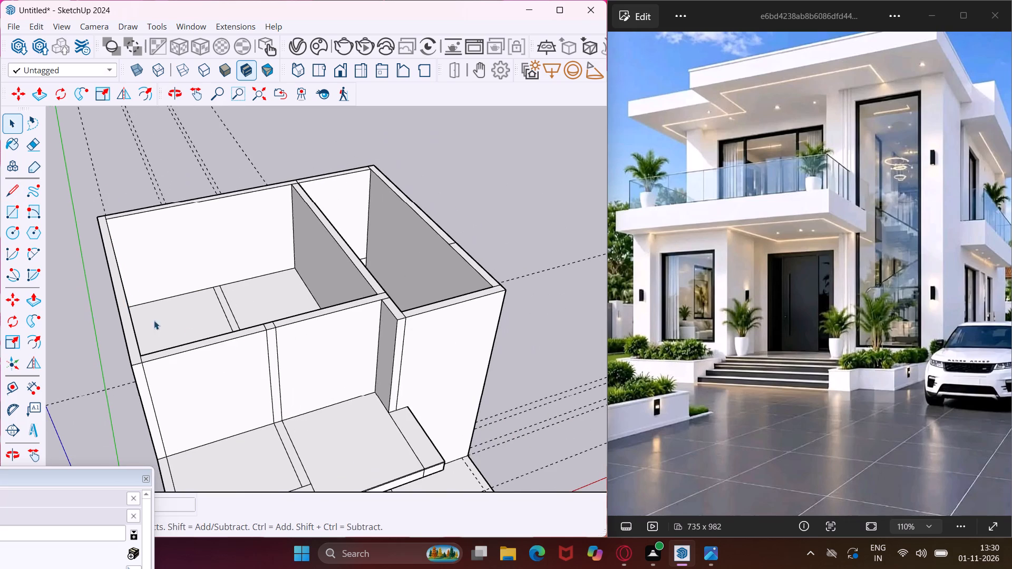
scroll(503, 281, "up", 6)
left_click(490, 281)
scroll(490, 281, "up", 3)
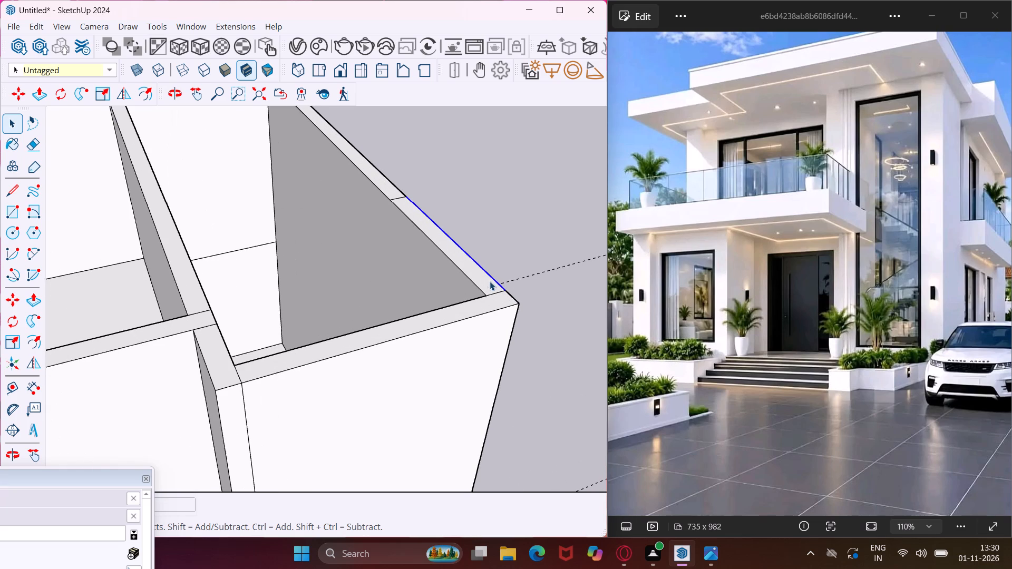
left_click(486, 278)
key("p")
left_click(486, 278)
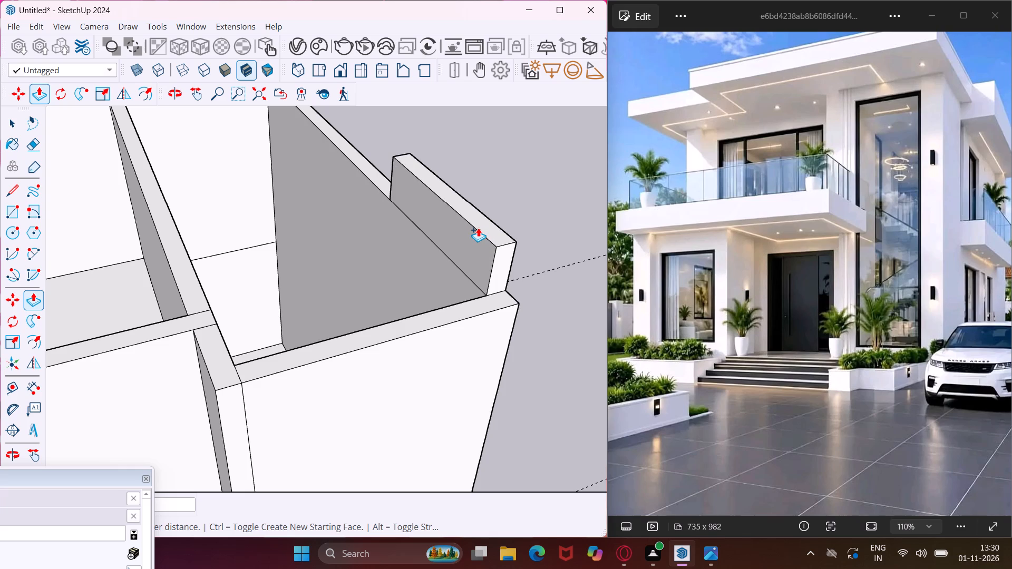
left_click(478, 228)
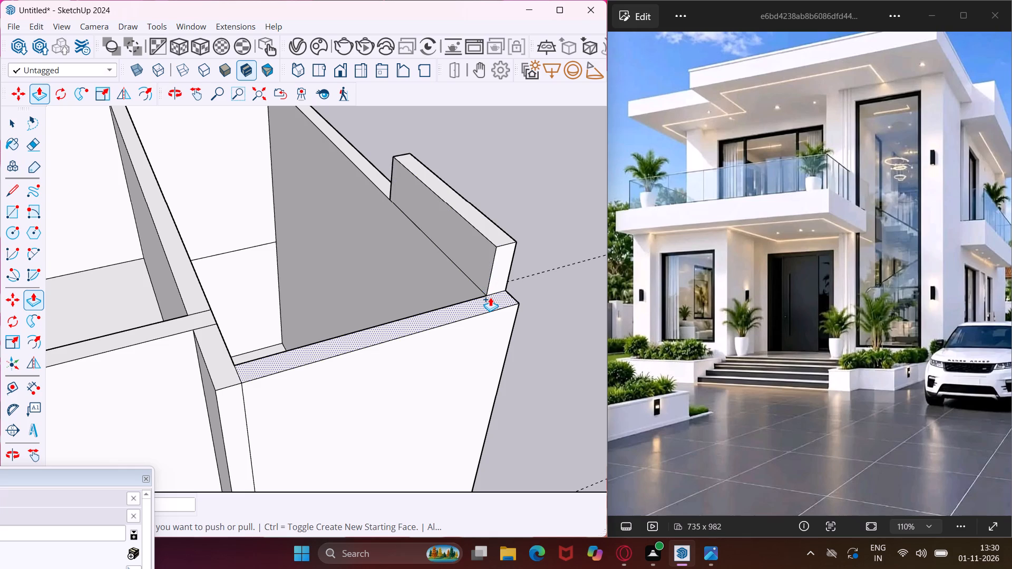
Raise the tops of the bay's front wall, its corner return and the adjoining upper entrance wall by the same Push/Pull distance.
double_click(490, 297)
double_click(219, 364)
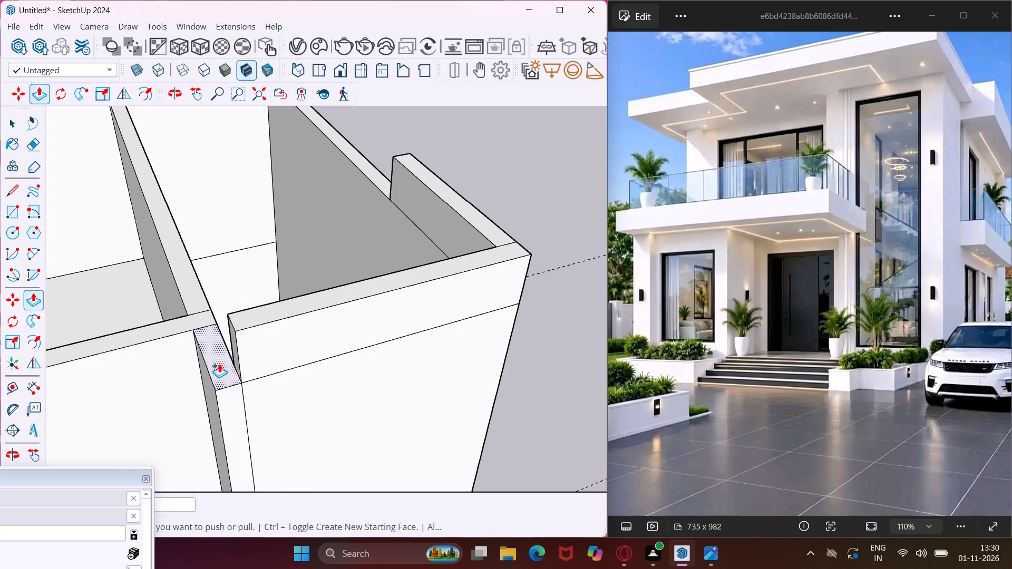
scroll(173, 326, "up", 3)
double_click(173, 326)
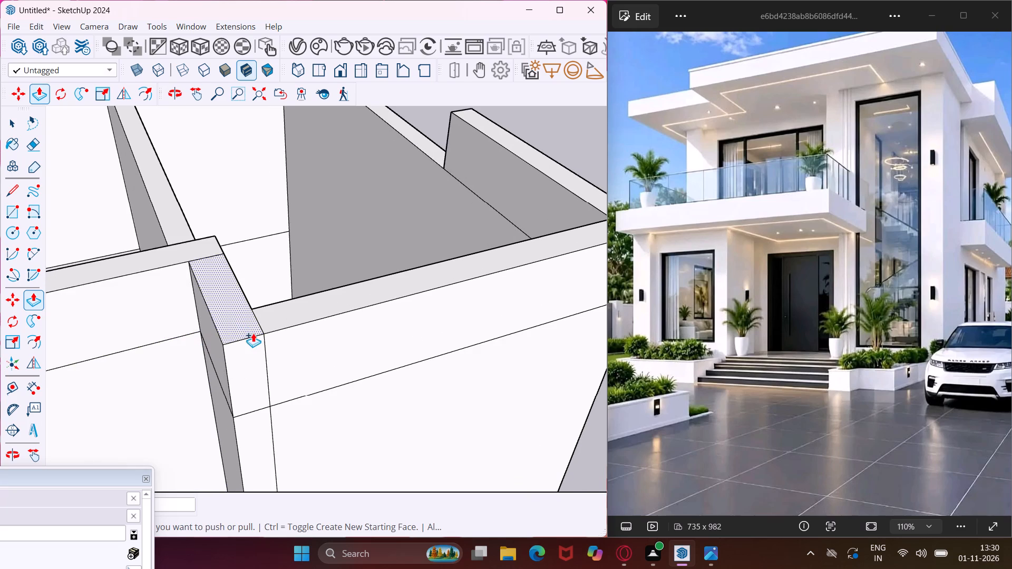
Raise the opposite outer side wall, the remaining front wall and the small gap strip between front wall sections by the same distance.
scroll(256, 336, "down", 19)
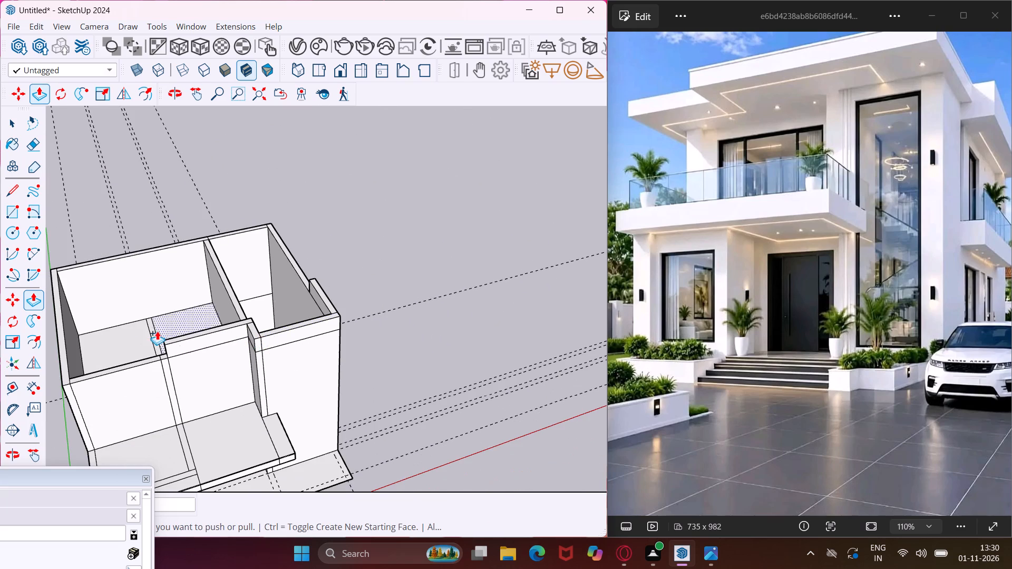
scroll(63, 375, "up", 7)
double_click(65, 377)
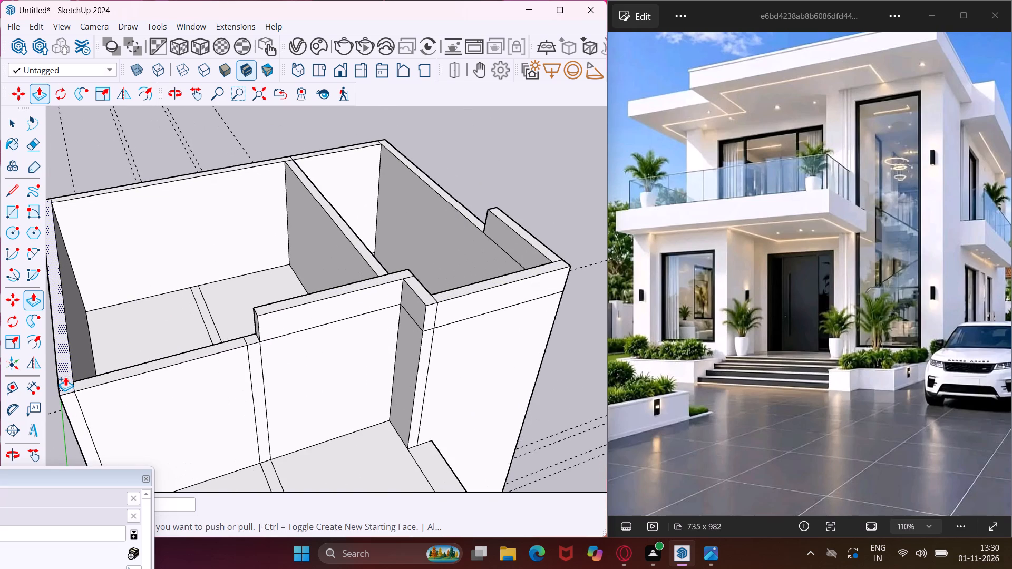
double_click(95, 379)
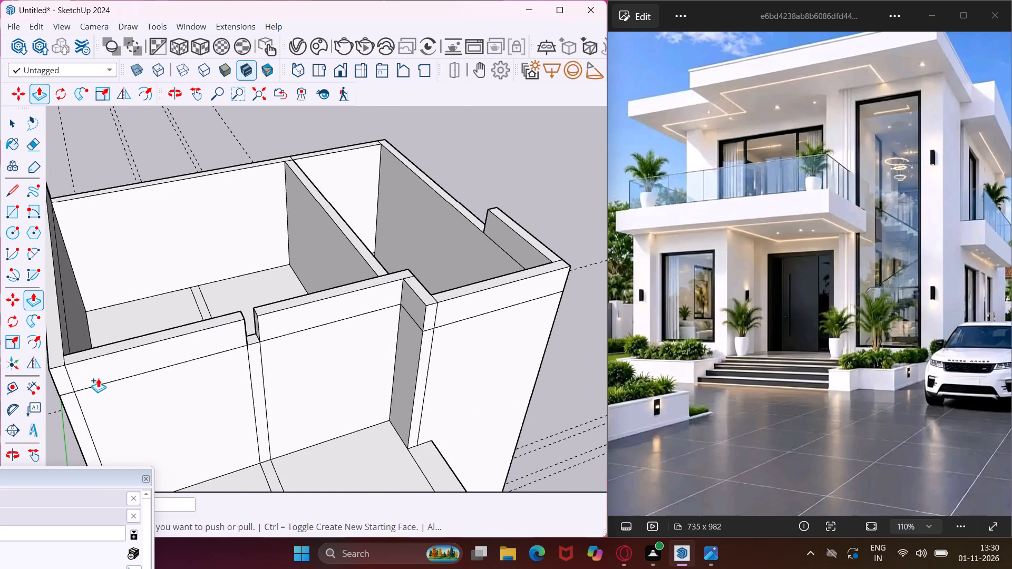
scroll(248, 346, "up", 7)
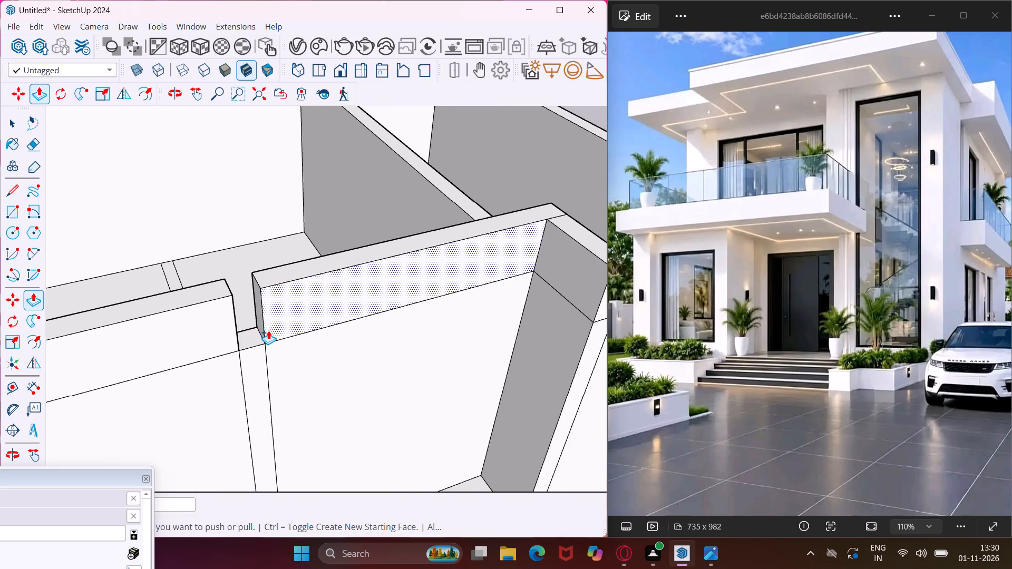
scroll(268, 330, "up", 2)
double_click(249, 333)
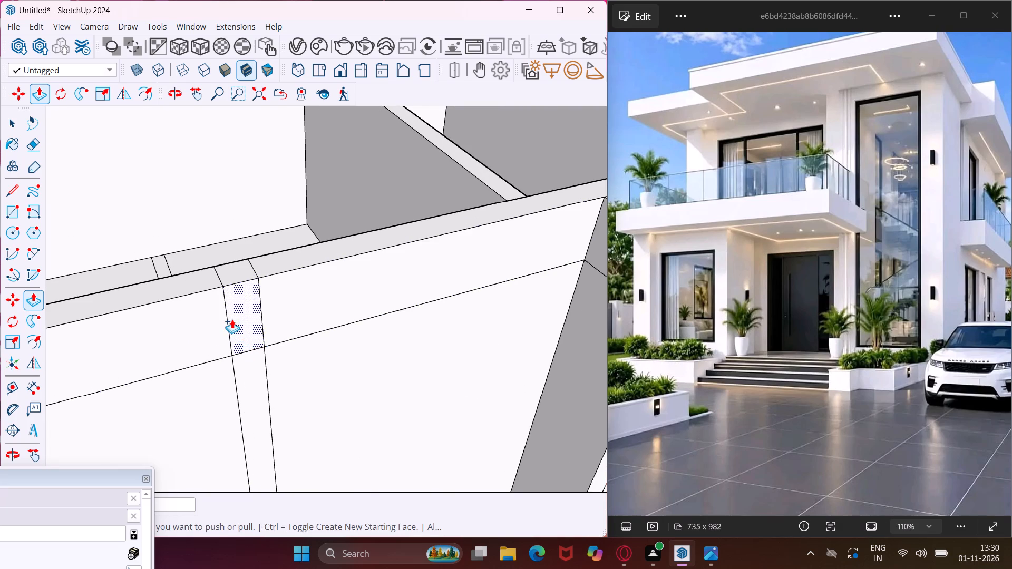
Push/Pull the raised band of the outer side wall opposite the bay outward as a roof overhang.
scroll(232, 319, "down", 14)
middle_click_drag(232, 319, 265, 297)
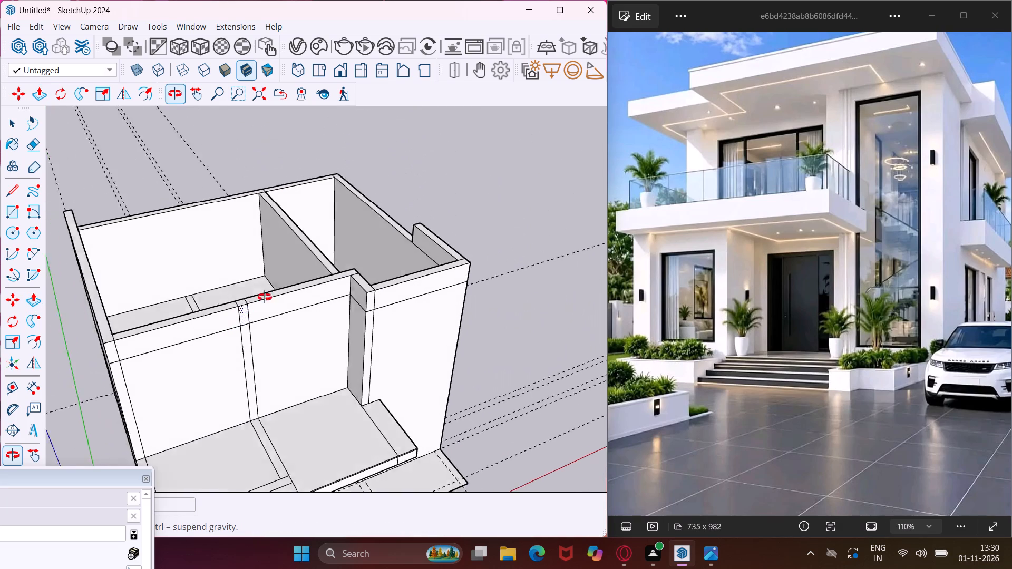
middle_click_drag(265, 297, 392, 237)
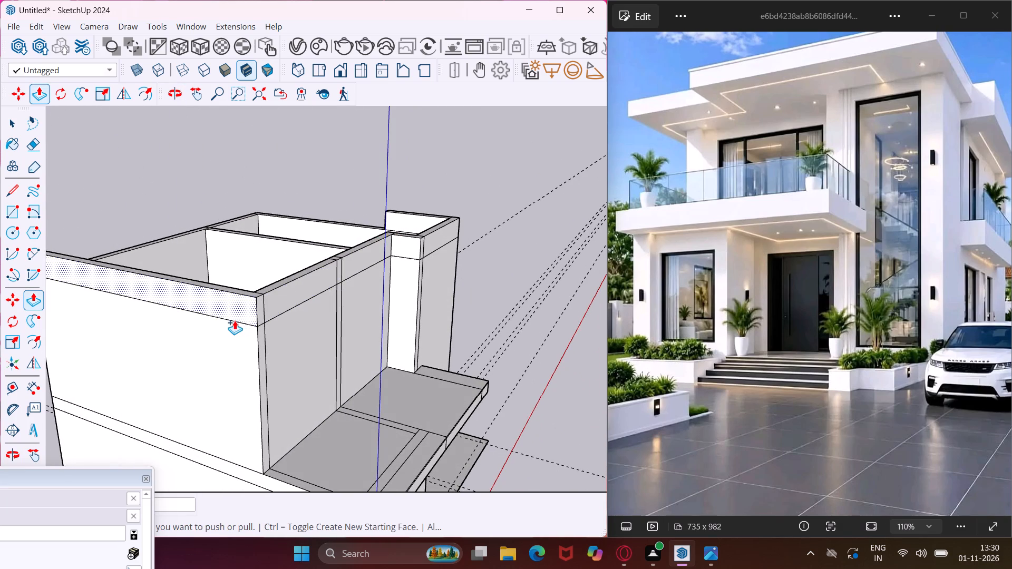
left_click(237, 312)
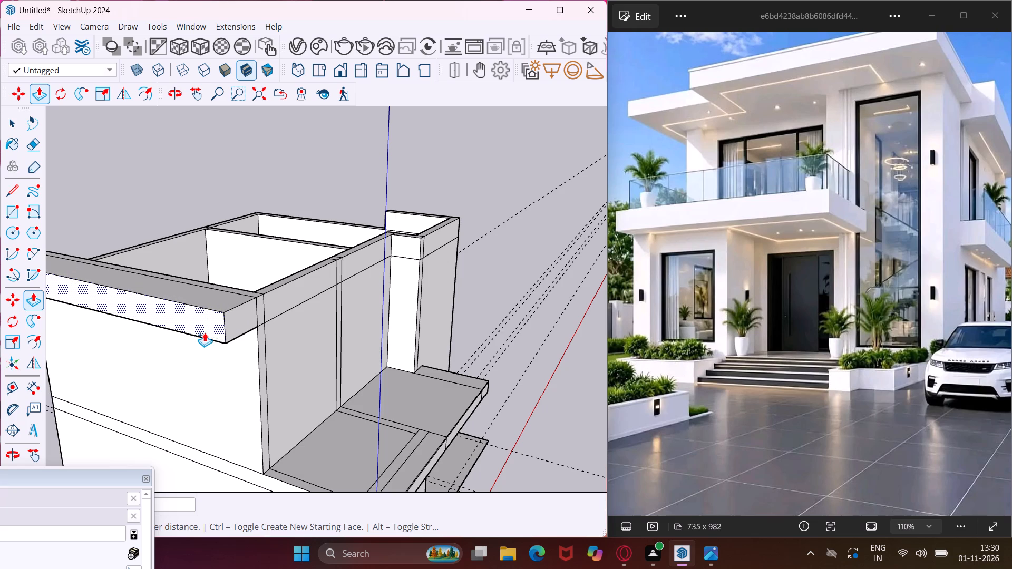
left_click(205, 332)
Push/Pull the side overhang's front end face forward beyond the upper front wall.
left_click(232, 330)
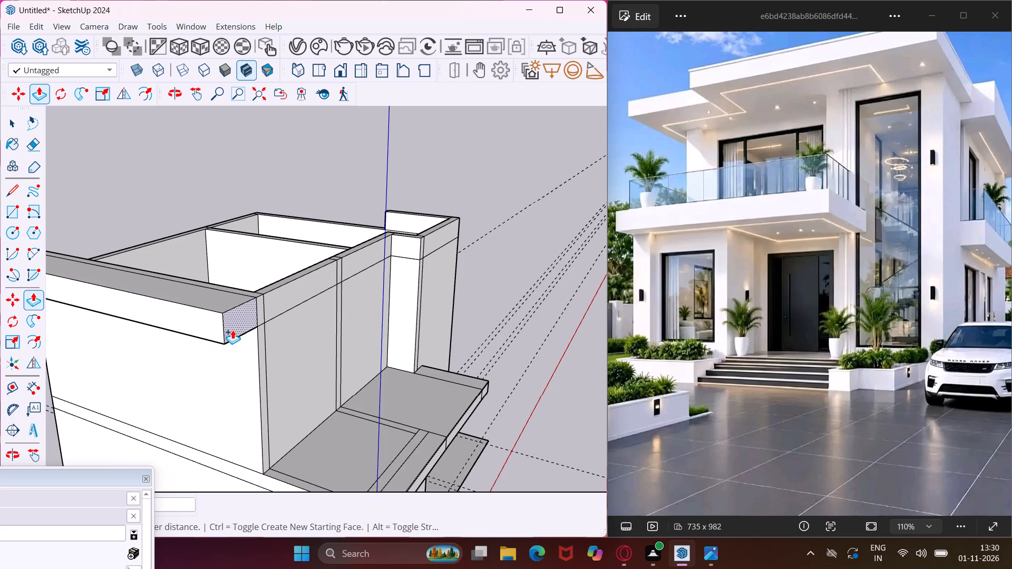
scroll(252, 333, "down", 6)
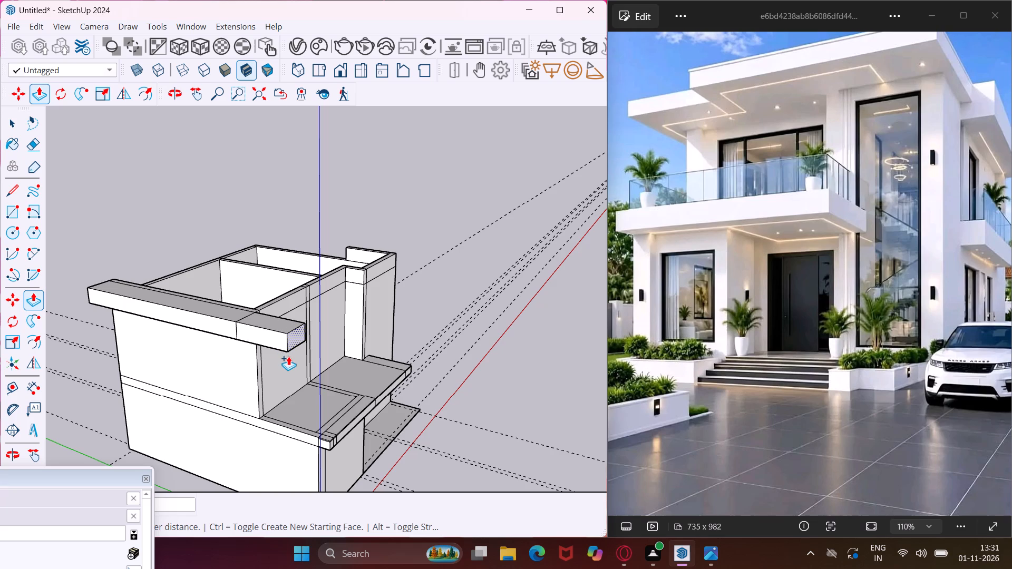
left_click(288, 356)
Push/Pull the front wall's raised band beside the side overhang forward, flush with the overhang's front end.
scroll(312, 318, "up", 6)
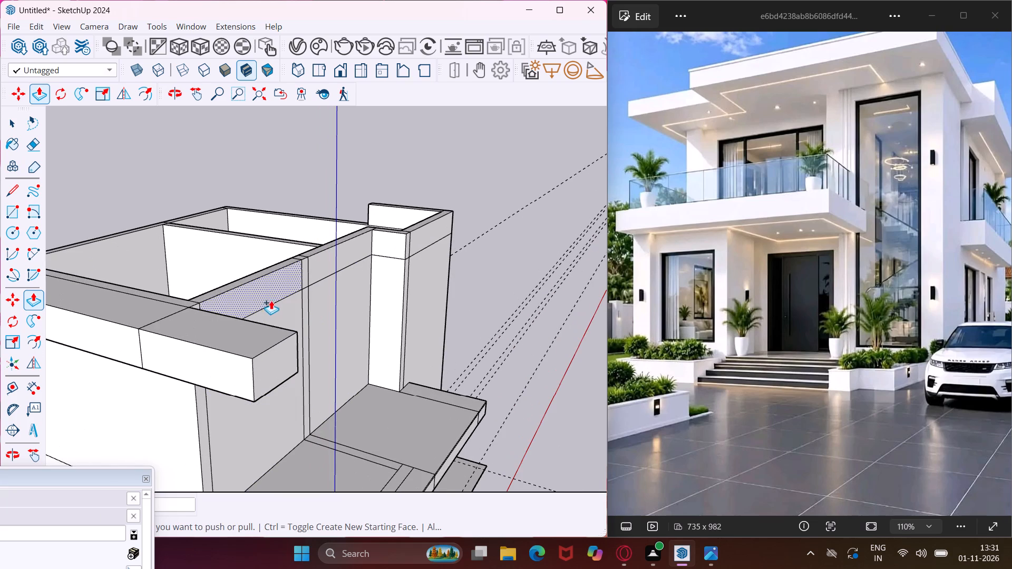
left_click(267, 299)
left_click(293, 361)
Push/Pull the narrow corner strip between the side and front overhangs forward, flush with their front faces.
middle_click_drag(289, 349, 150, 385)
scroll(140, 331, "up", 4)
left_click(133, 290)
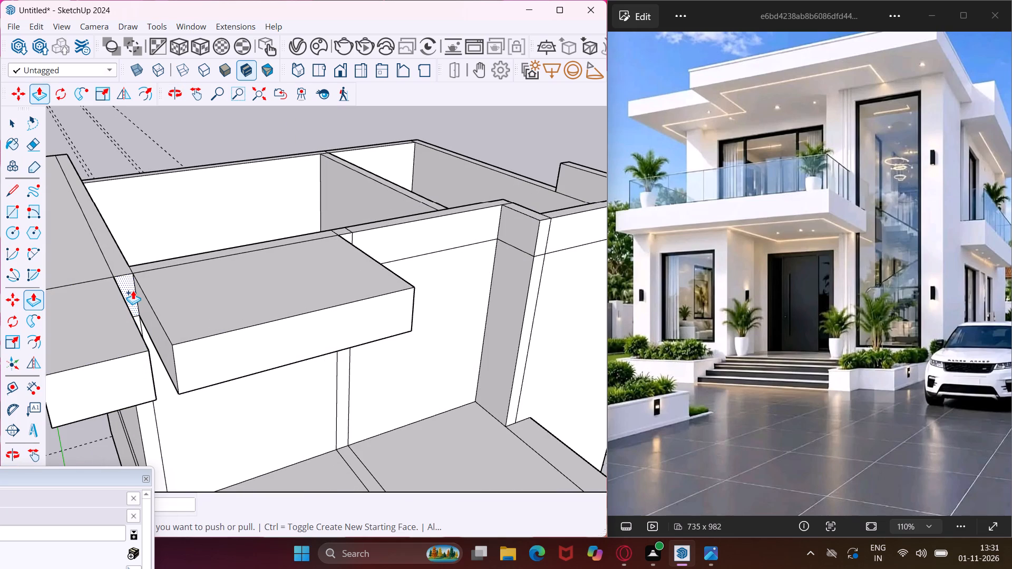
left_click(128, 393)
scroll(229, 369, "down", 5)
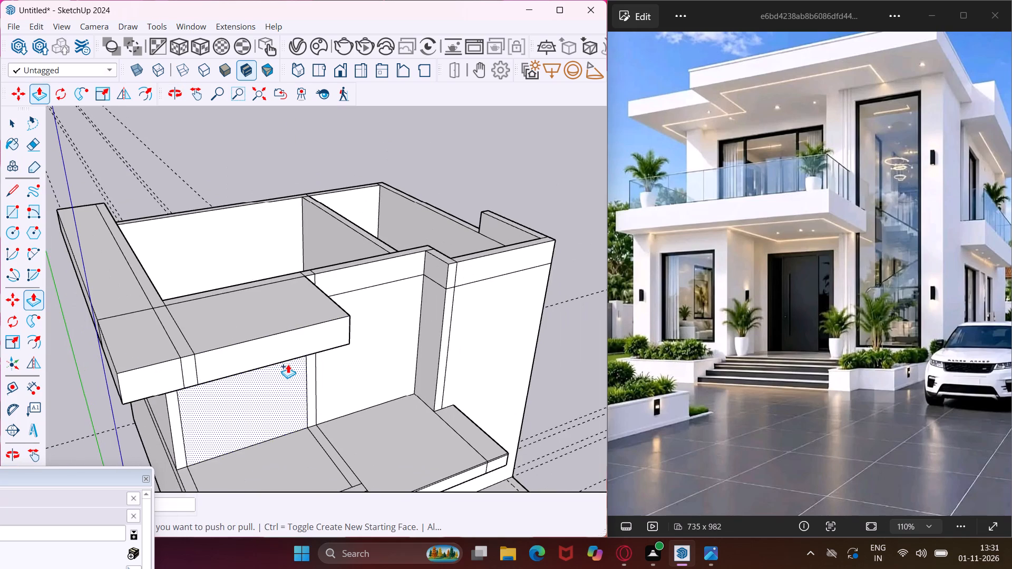
Push/Pull the narrow raised strip beside the front overhang forward to align with the front edge of the entrance balcony slab.
middle_click_drag(288, 364, 185, 365)
scroll(243, 315, "up", 3)
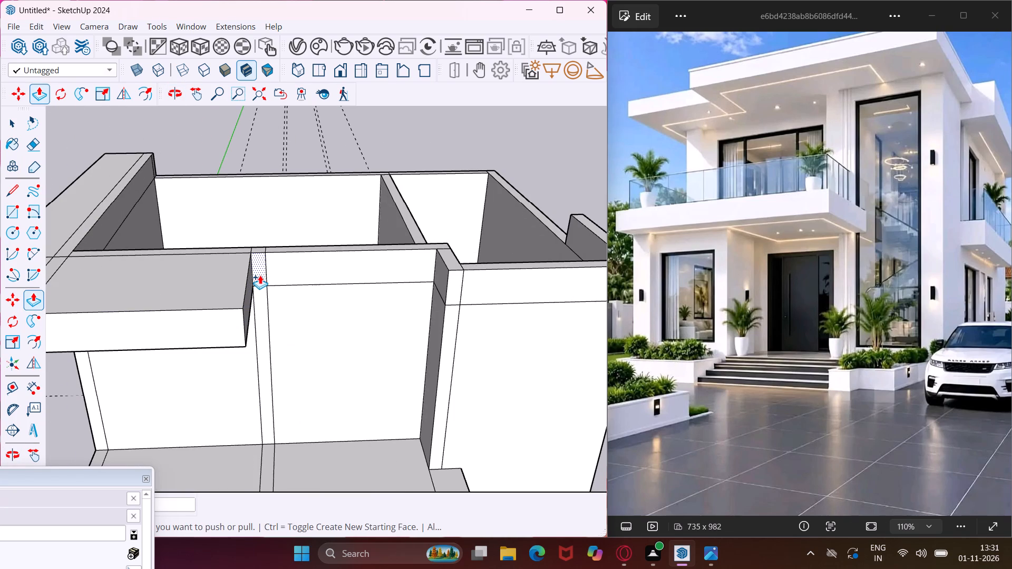
left_click(260, 274)
scroll(249, 306, "down", 5)
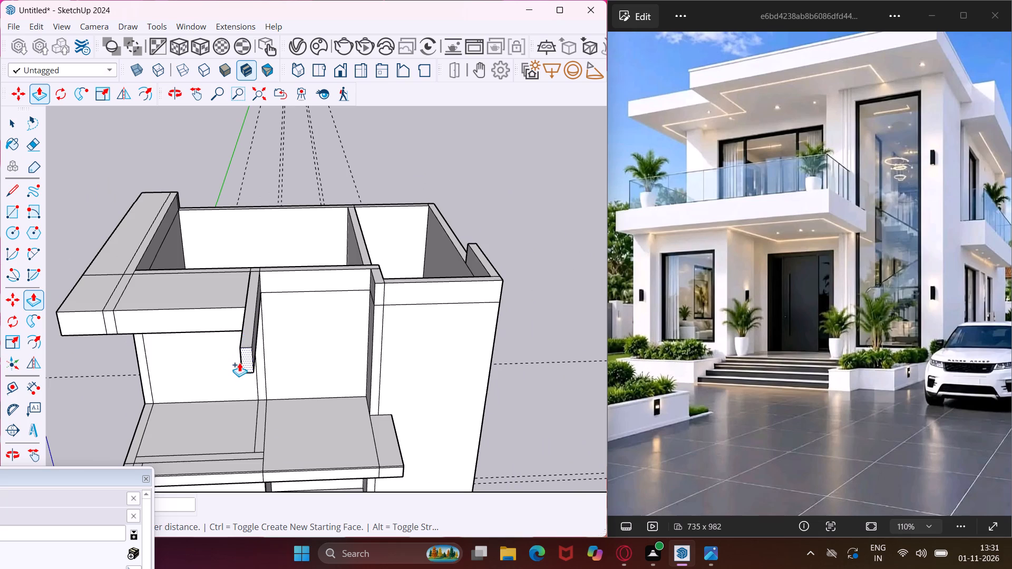
left_click(354, 469)
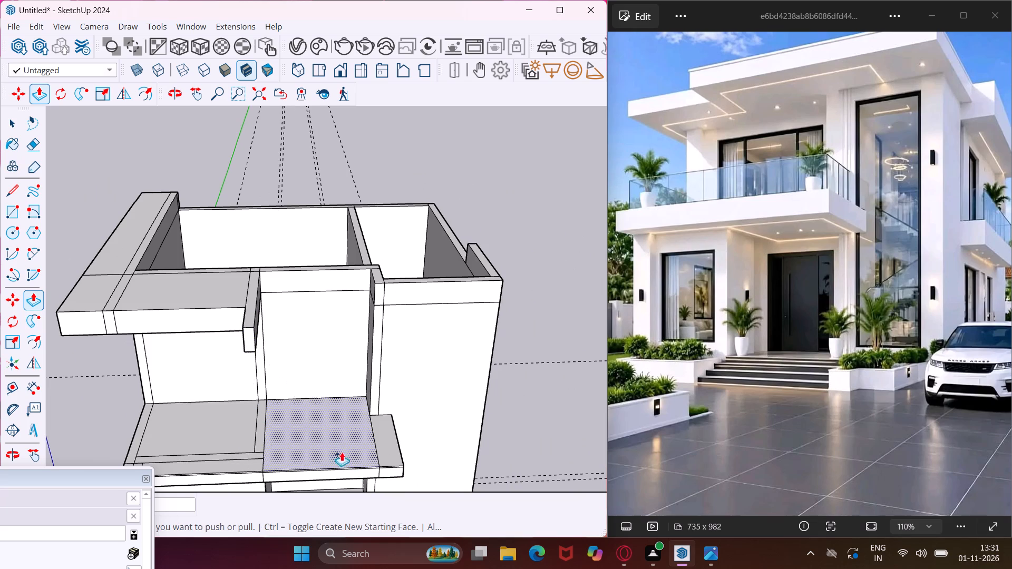
Push/Pull the raised band above the entrance section forward, flush with the narrow strip's front end.
scroll(307, 333, "up", 3)
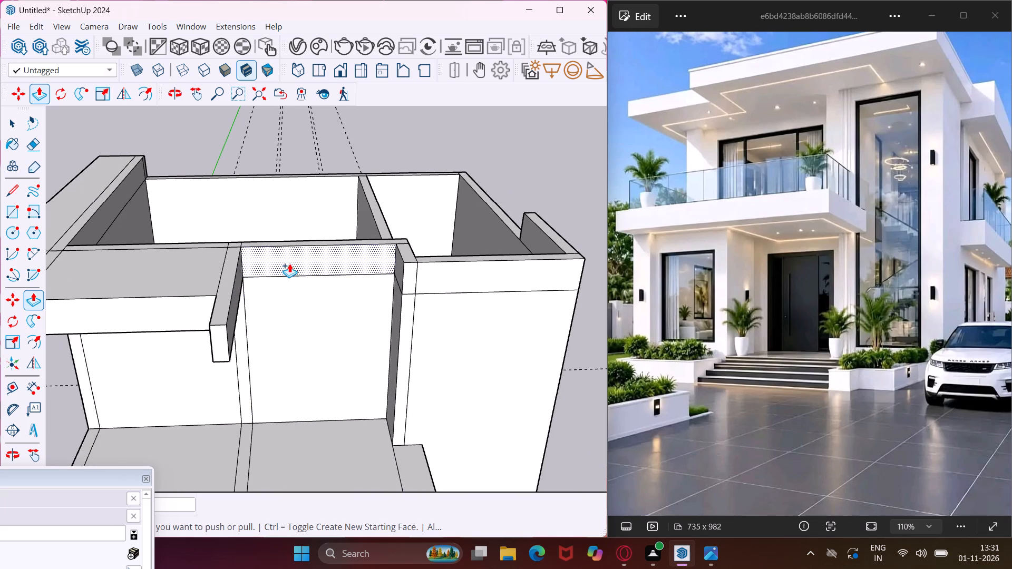
left_click(289, 263)
left_click(217, 341)
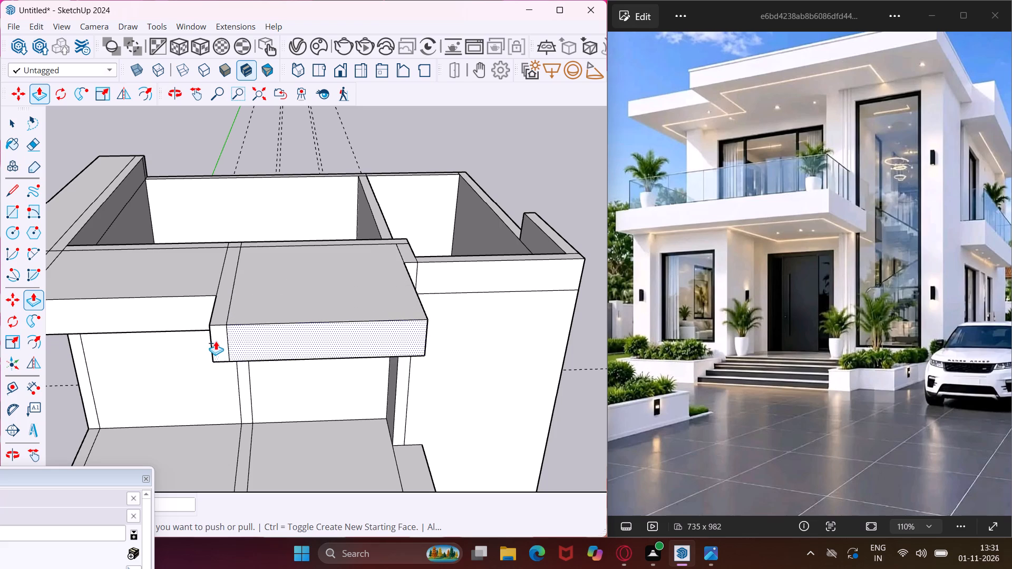
Push/Pull the narrow strip beside the entrance overhang and the raised band above the tall outer front wall forward, flush with the overhang's front.
scroll(419, 278, "up", 3)
left_click(412, 273)
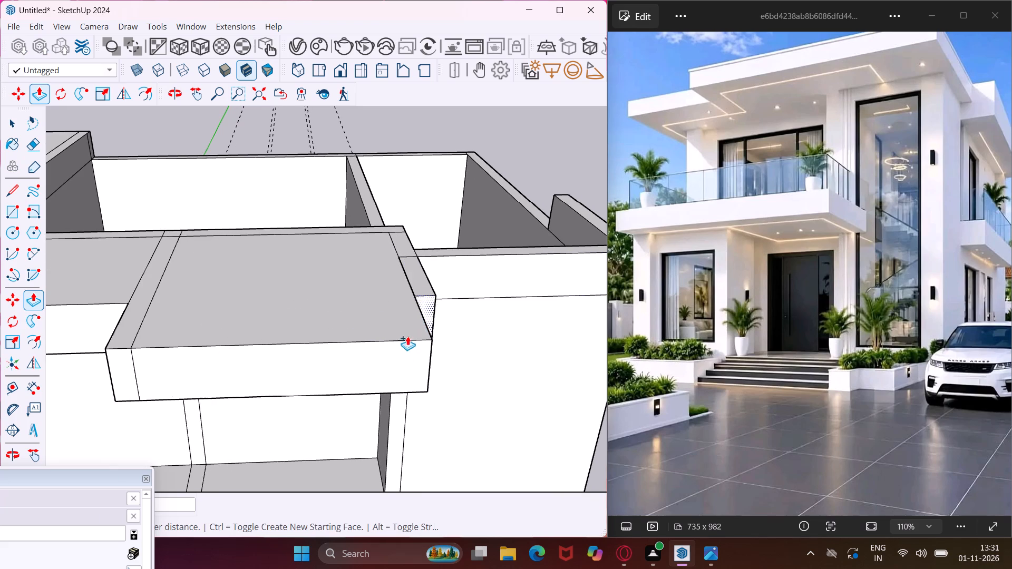
left_click(387, 365)
scroll(169, 372, "down", 4)
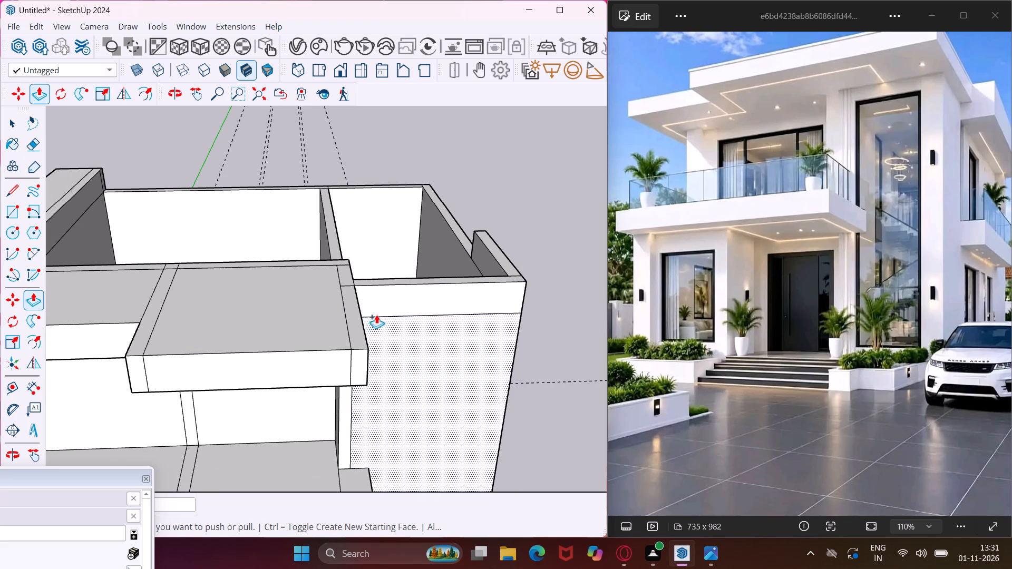
left_click(380, 310)
left_click(330, 379)
Push/Pull the end face of the new front overhang sideways so it projects beyond the tall section's outer side wall.
scroll(240, 373, "down", 4)
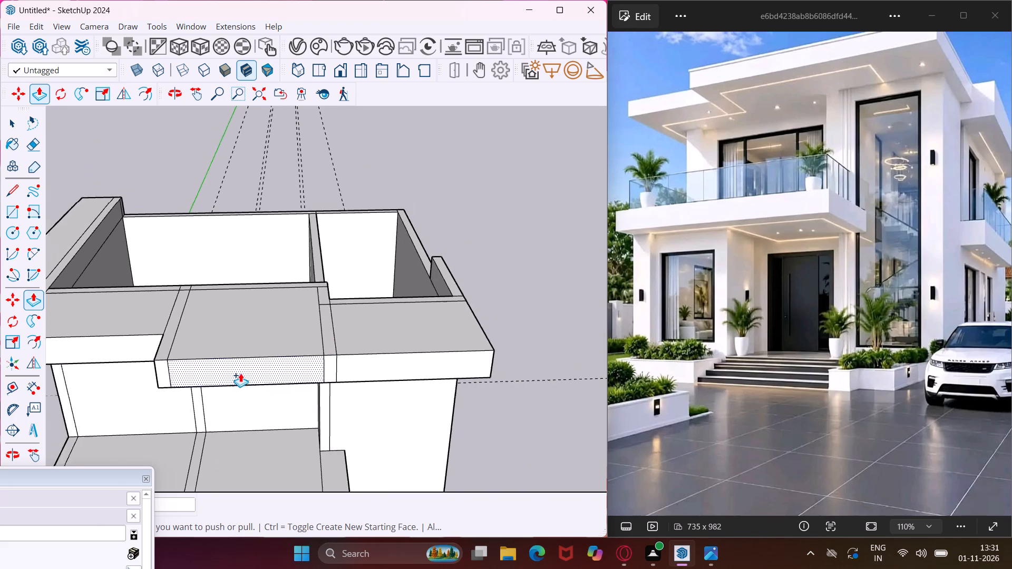
middle_click_drag(502, 360, 291, 384)
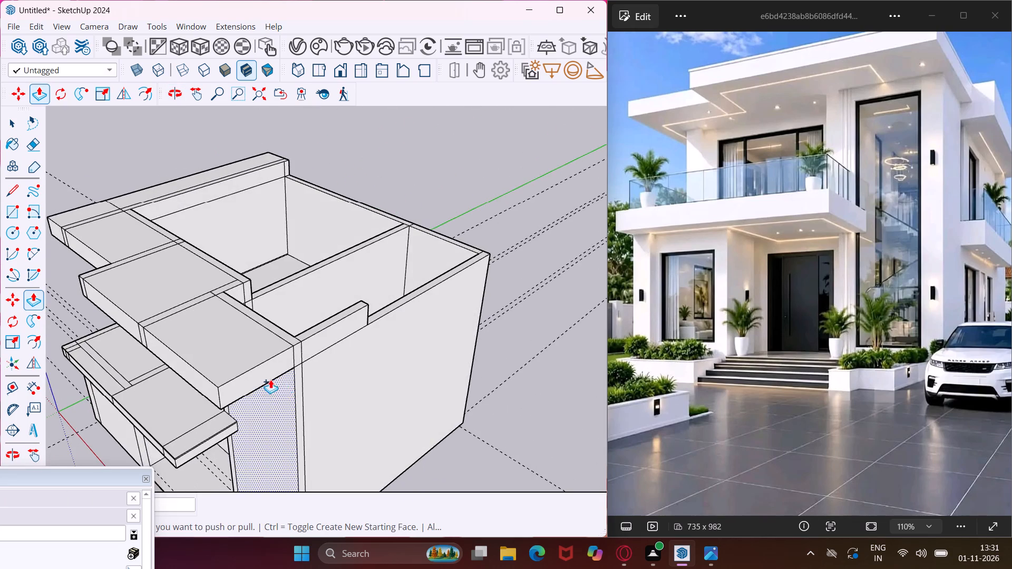
scroll(268, 378, "up", 3)
left_click(255, 370)
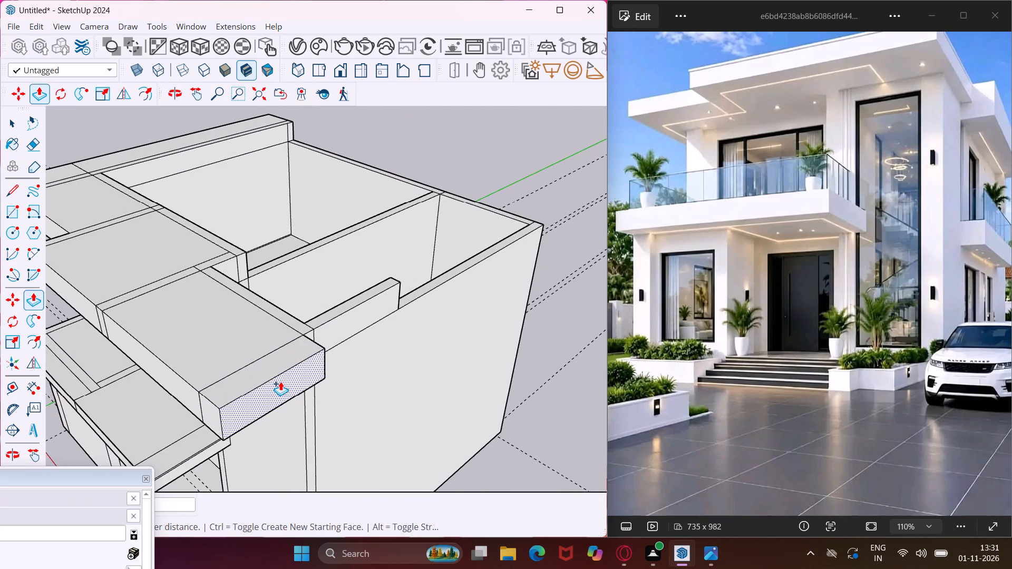
left_click(280, 381)
Push/Pull the narrow corner strip and the short raised band on the outer side wall outward, flush with the overhang's end face.
scroll(326, 333, "up", 6)
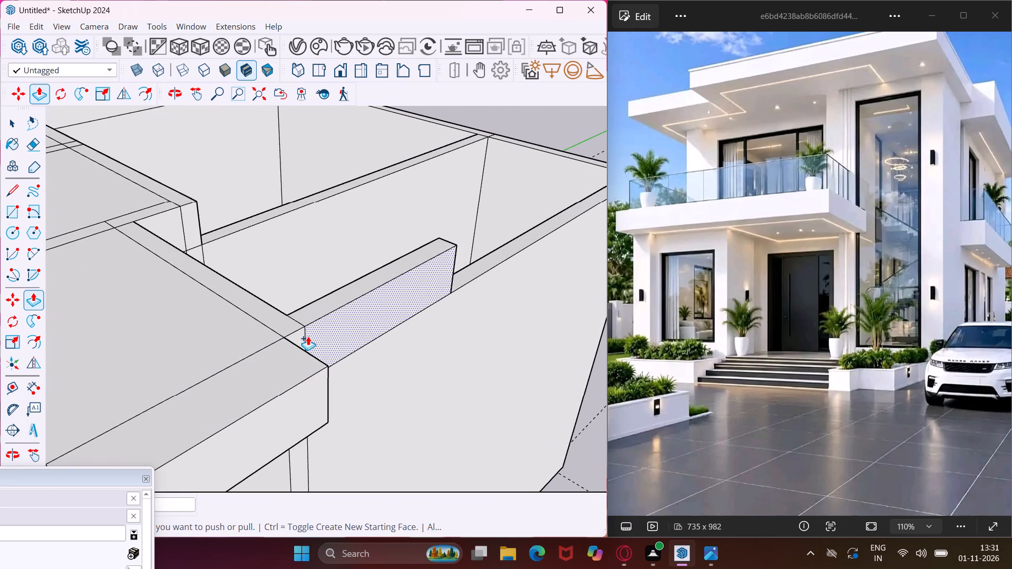
left_click(301, 338)
left_click(313, 387)
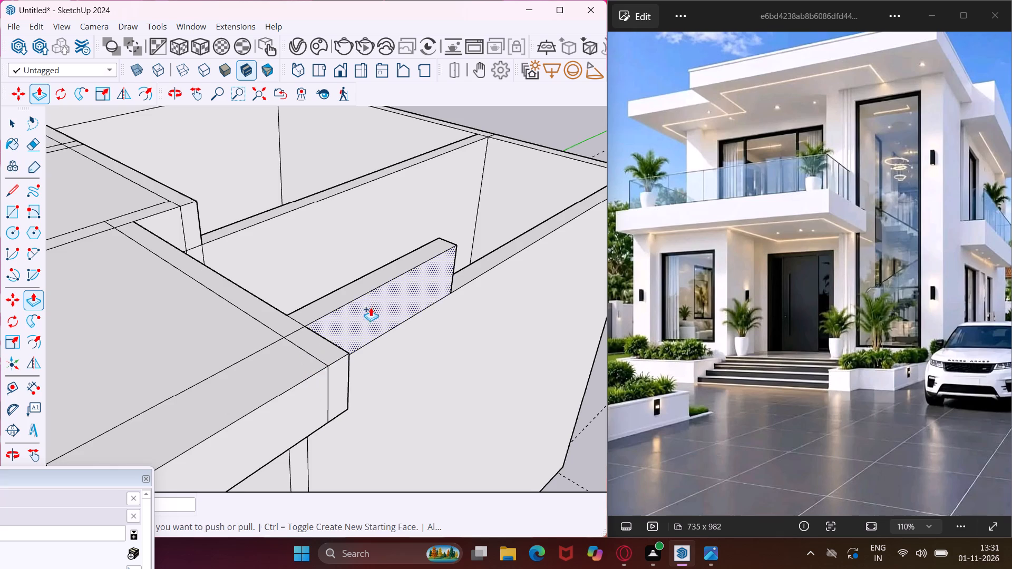
left_click(369, 303)
left_click(343, 369)
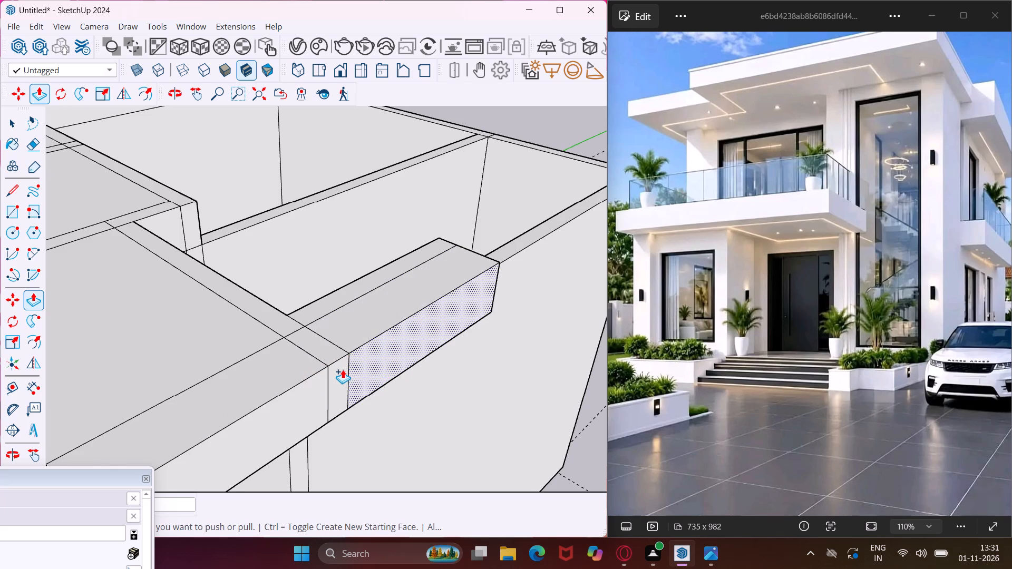
Examine the stepped roof overhangs from the front, from both sides and from above against the reference image.
middle_click_drag(343, 369, 355, 337)
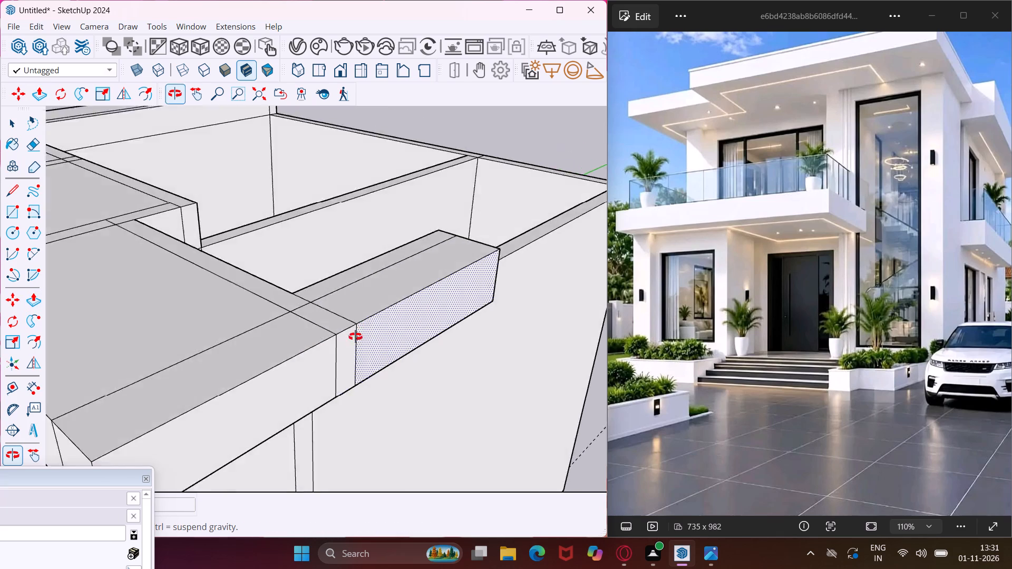
middle_click_drag(355, 337, 543, 248)
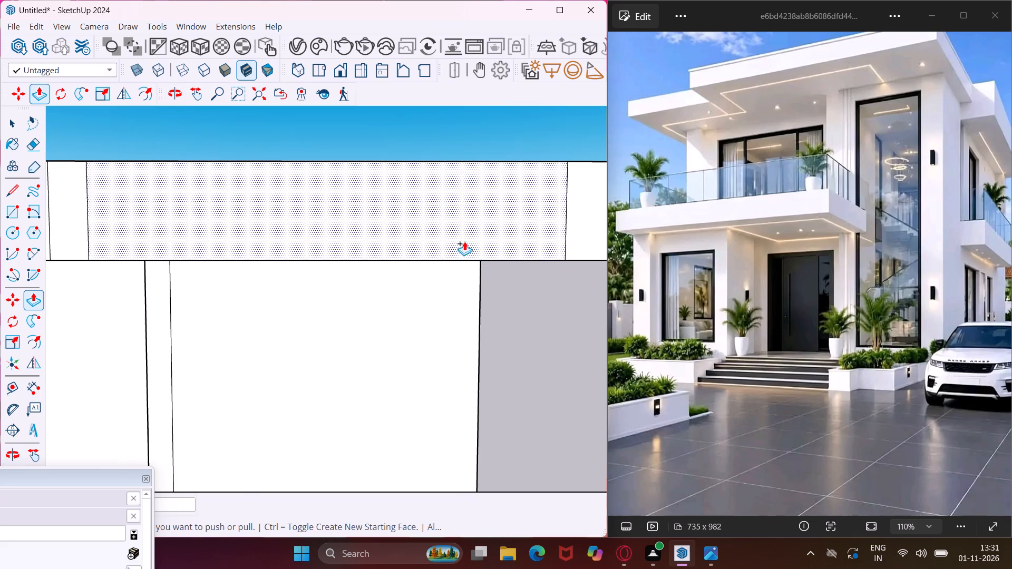
scroll(464, 241, "down", 5)
scroll(421, 255, "down", 12)
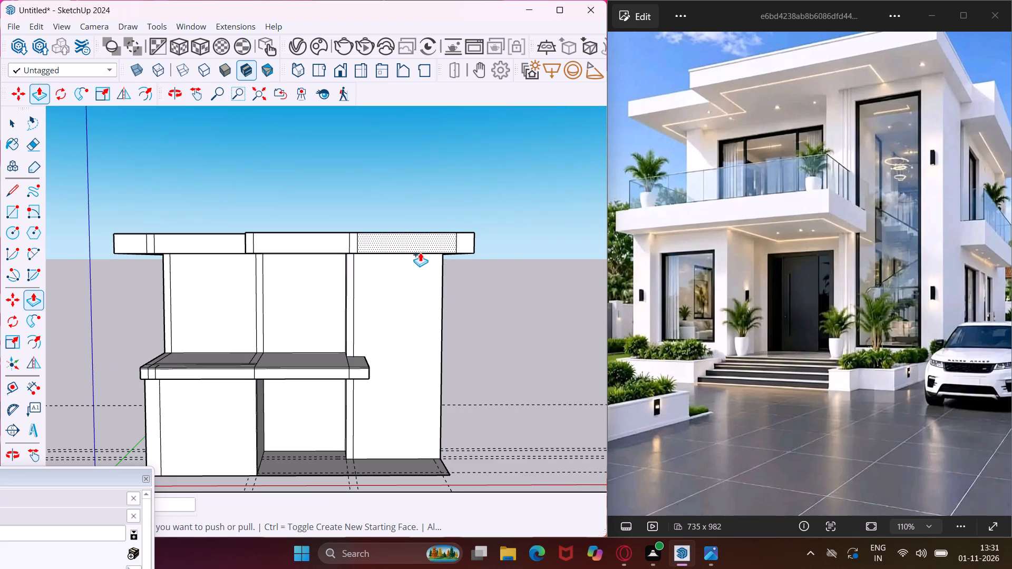
middle_click_drag(466, 375, 457, 374)
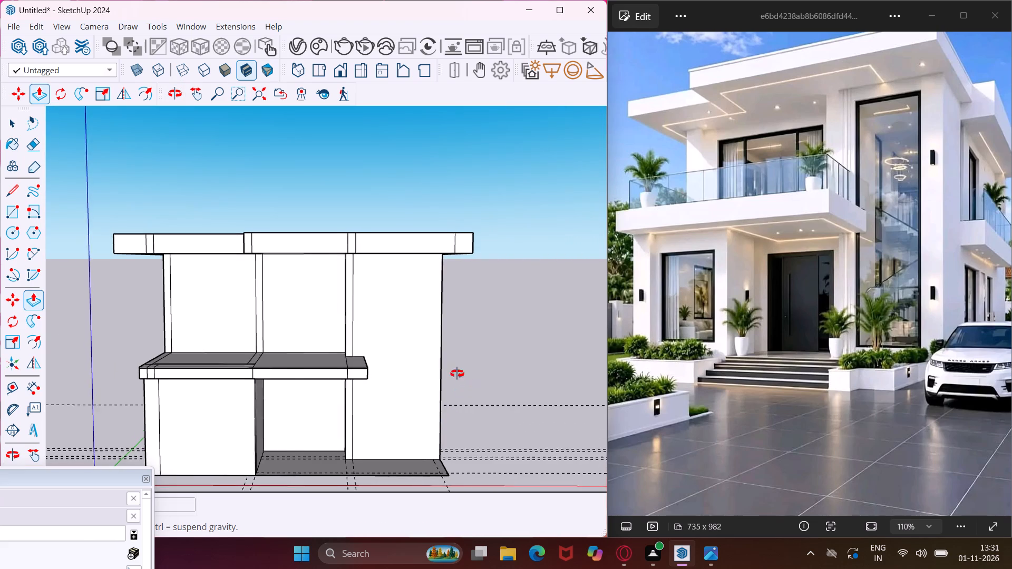
middle_click_drag(457, 374, 221, 349)
scroll(211, 346, "down", 4)
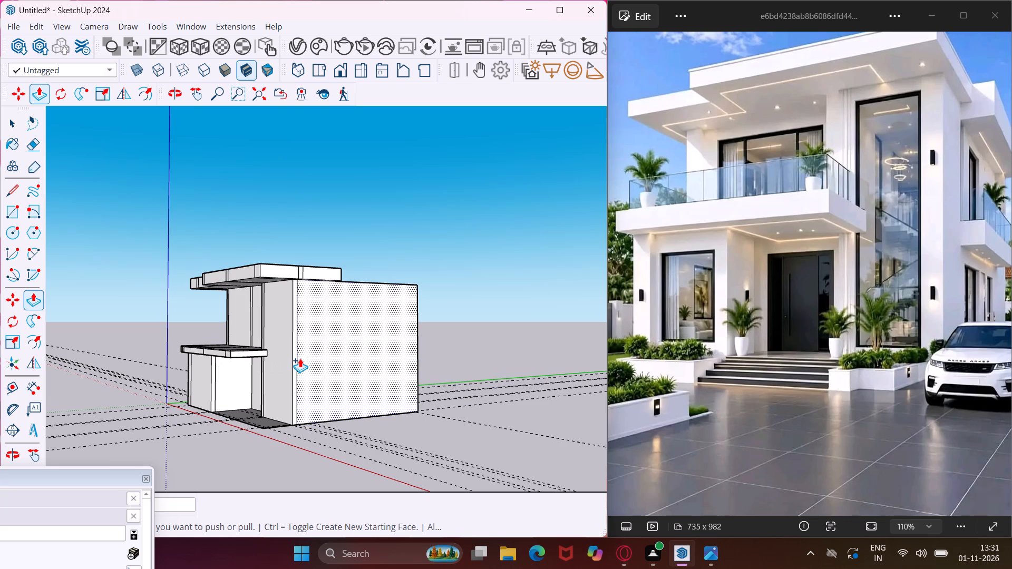
key("Escape")
key("space")
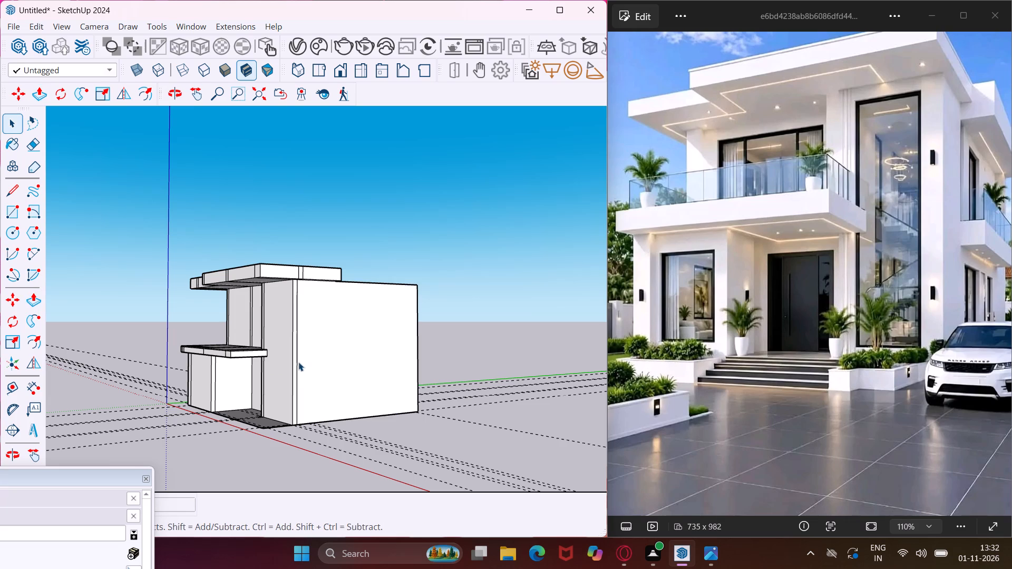
middle_click_drag(169, 419, 530, 381)
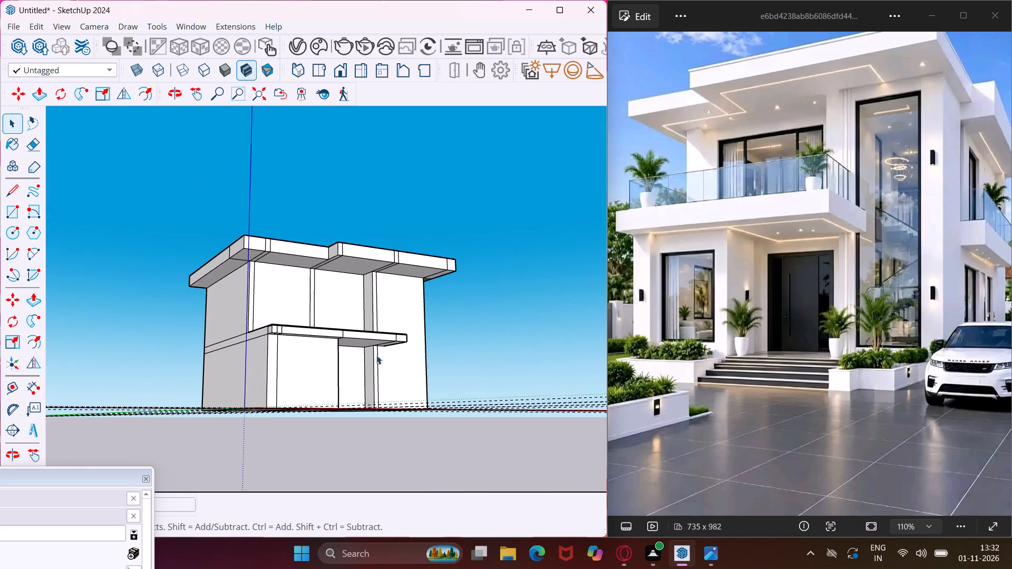
scroll(364, 352, "up", 3)
middle_click_drag(362, 352, 387, 439)
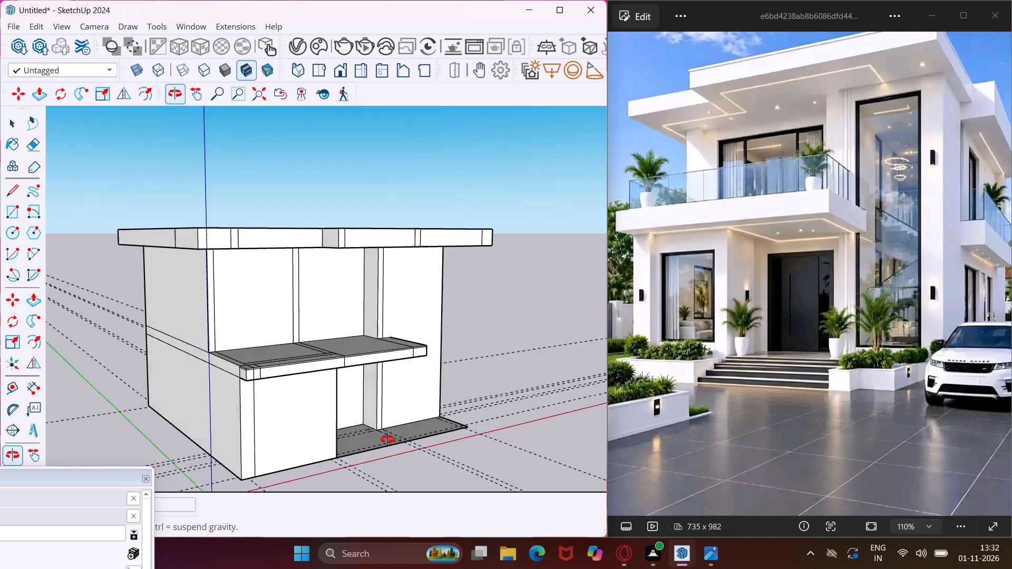
middle_click_drag(387, 439, 347, 520)
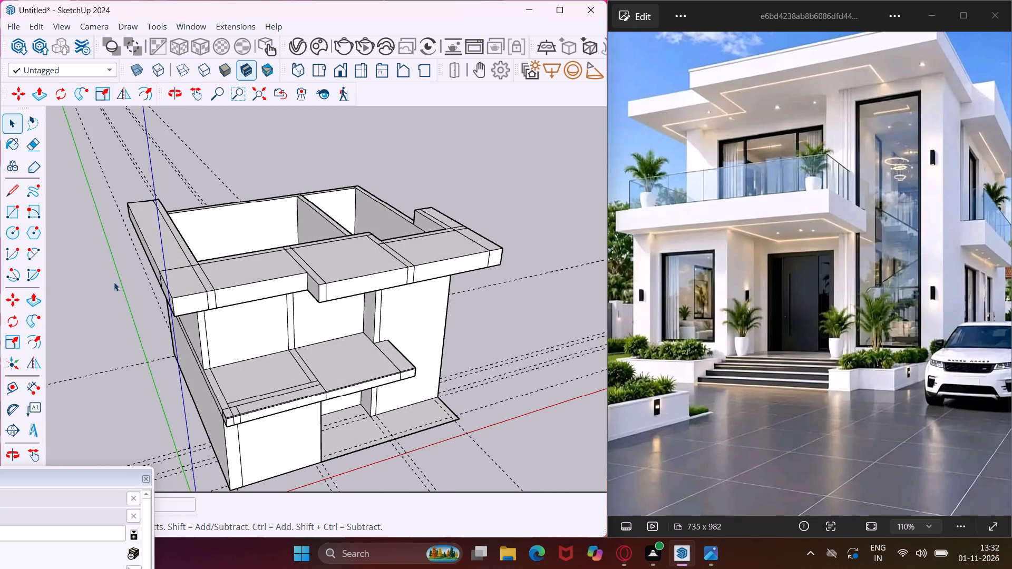
Erase the seam lines on the top and front face where the side overhang meets the front overhang at the balcony-side corner.
scroll(161, 280, "up", 4)
middle_click_drag(175, 254, 161, 310)
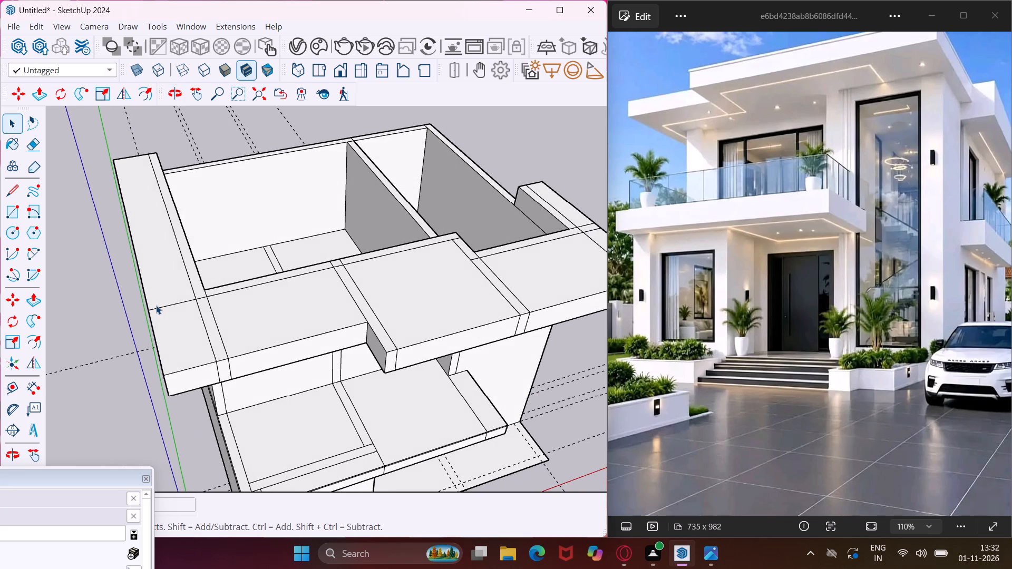
key("w")
key("Escape")
key("space")
key("e")
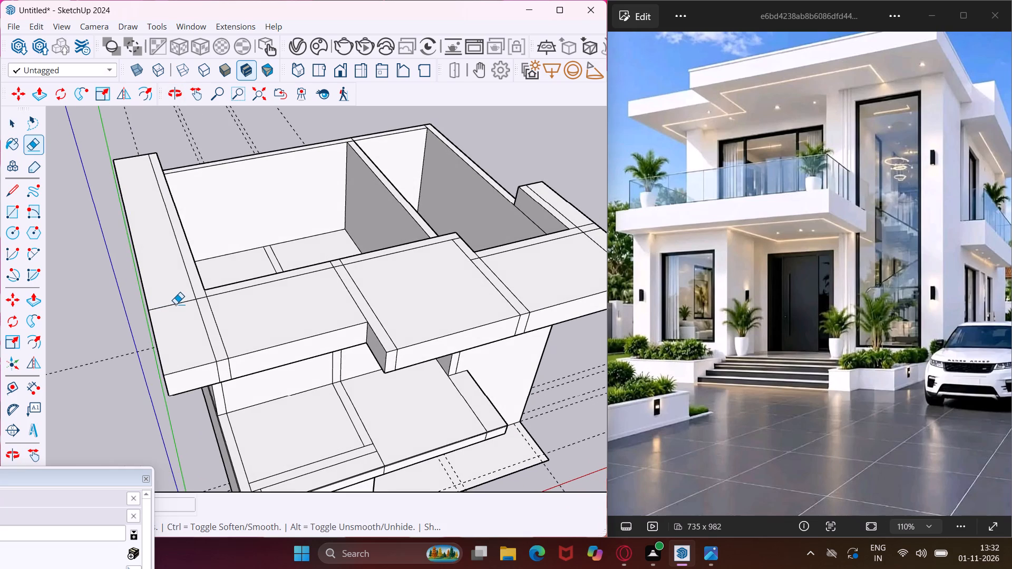
left_click(176, 304)
left_click_drag(207, 329, 212, 332)
left_click(223, 338)
scroll(223, 366, "up", 6)
left_click(210, 368)
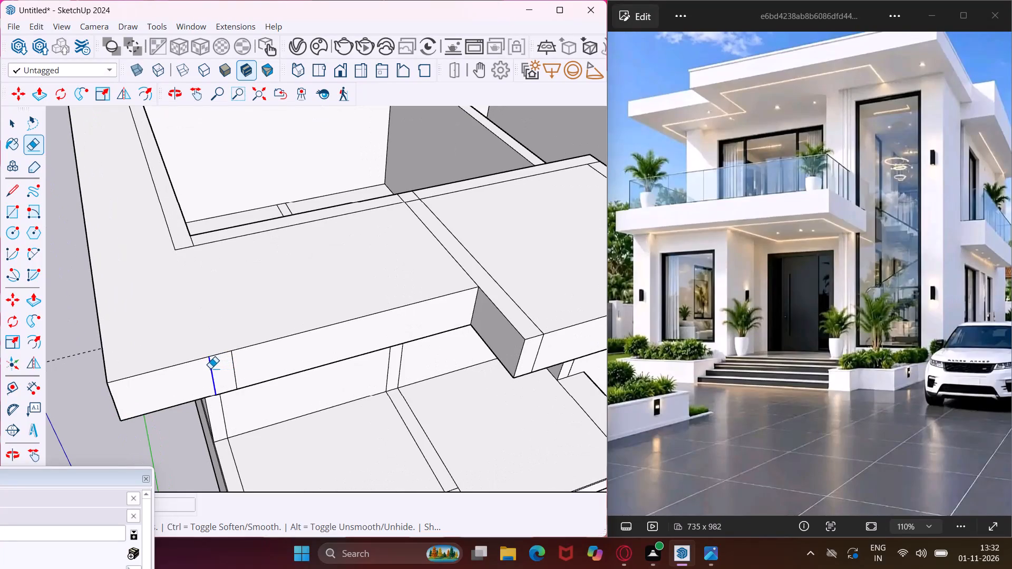
left_click(234, 372)
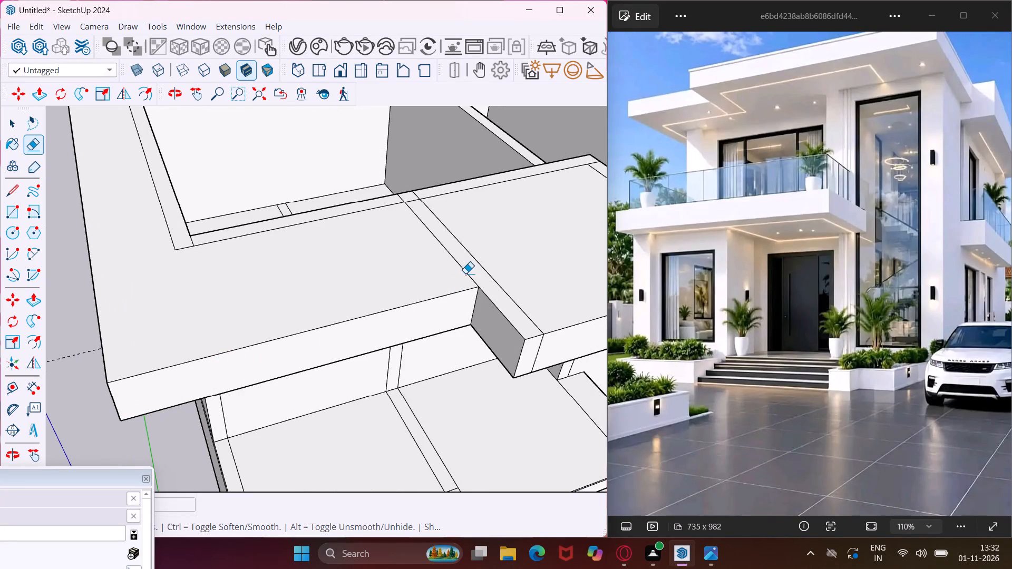
Erase the seam lines on the roof top and front face at the step where the entrance overhang projects further forward.
left_click(465, 273)
left_click(486, 276)
left_click(494, 282)
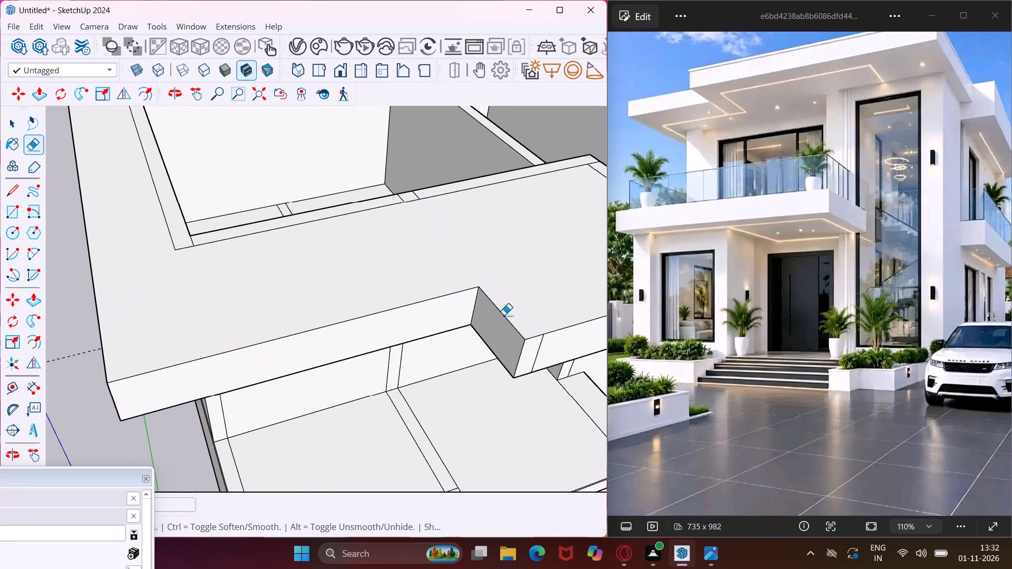
left_click(535, 358)
Erase the seam lines on the top and front face between the entrance overhang and the tall section's overhang.
scroll(260, 247, "down", 5)
scroll(210, 262, "down", 4)
scroll(431, 259, "up", 4)
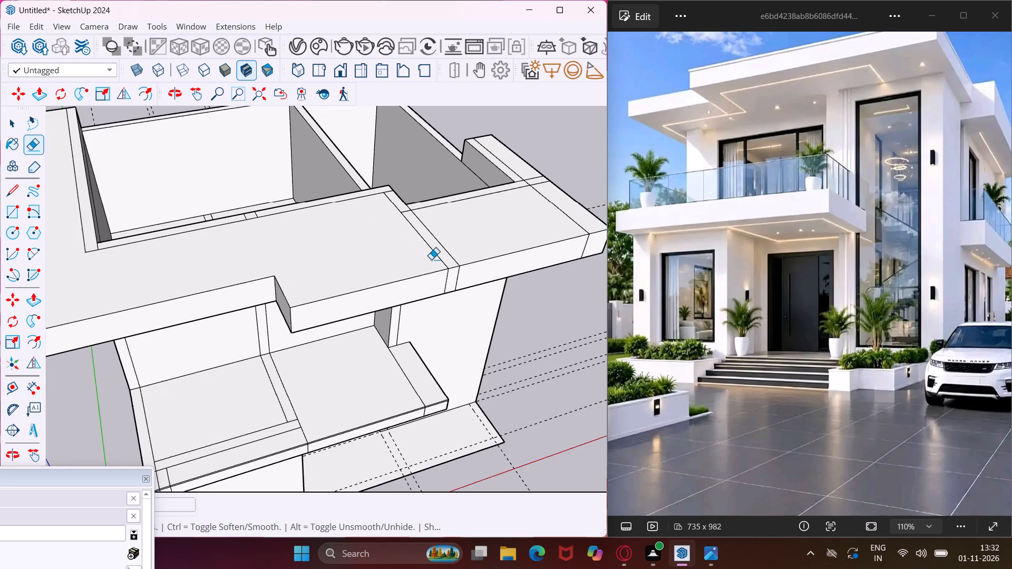
scroll(431, 259, "up", 5)
left_click(442, 256)
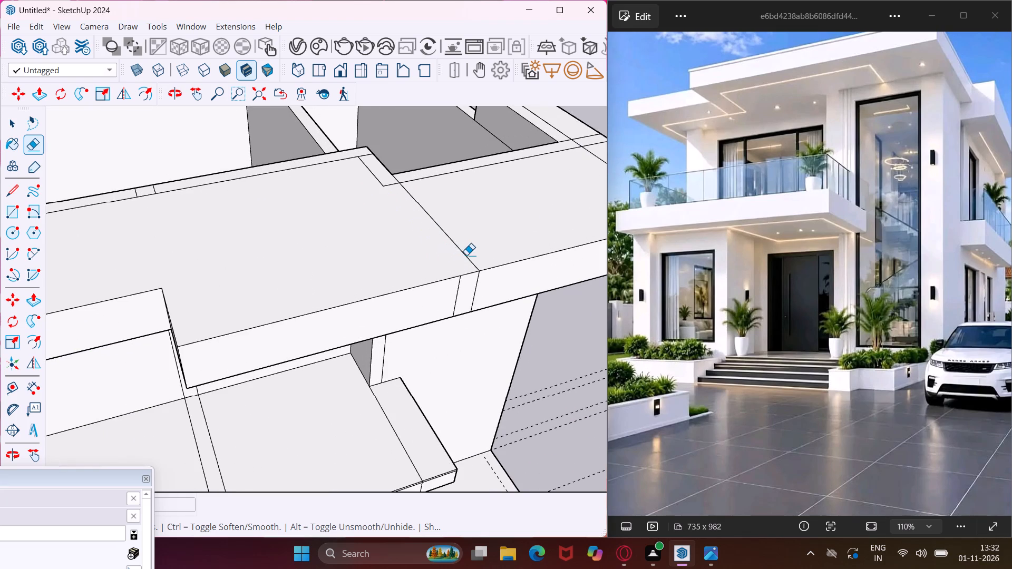
left_click(468, 255)
left_click(458, 292)
left_click(472, 297)
Erase the remaining seam lines on the top and front face at the tall section's outer overhang corner.
scroll(266, 239, "down", 8)
scroll(446, 220, "up", 4)
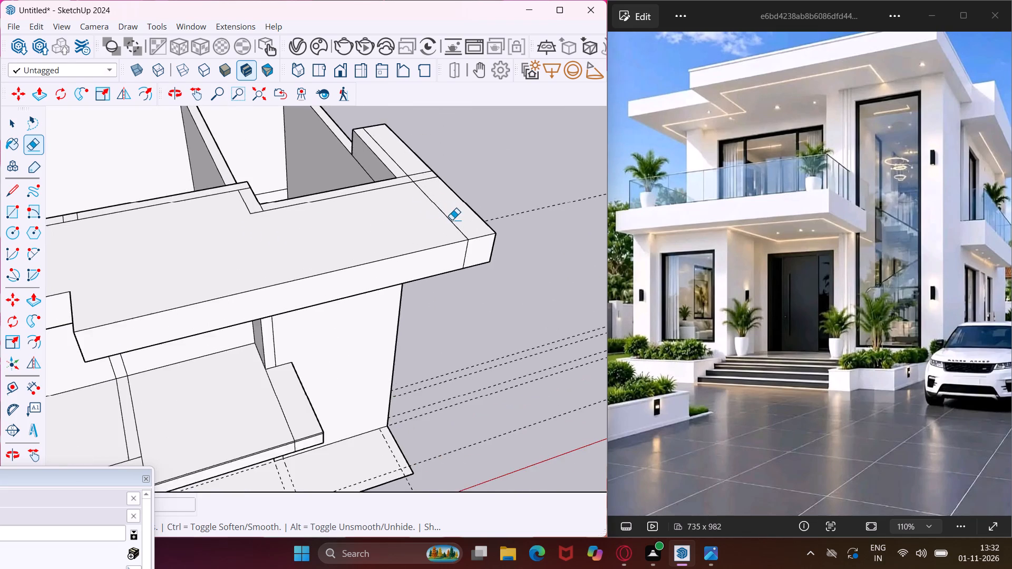
scroll(454, 218, "up", 3)
left_click(449, 225)
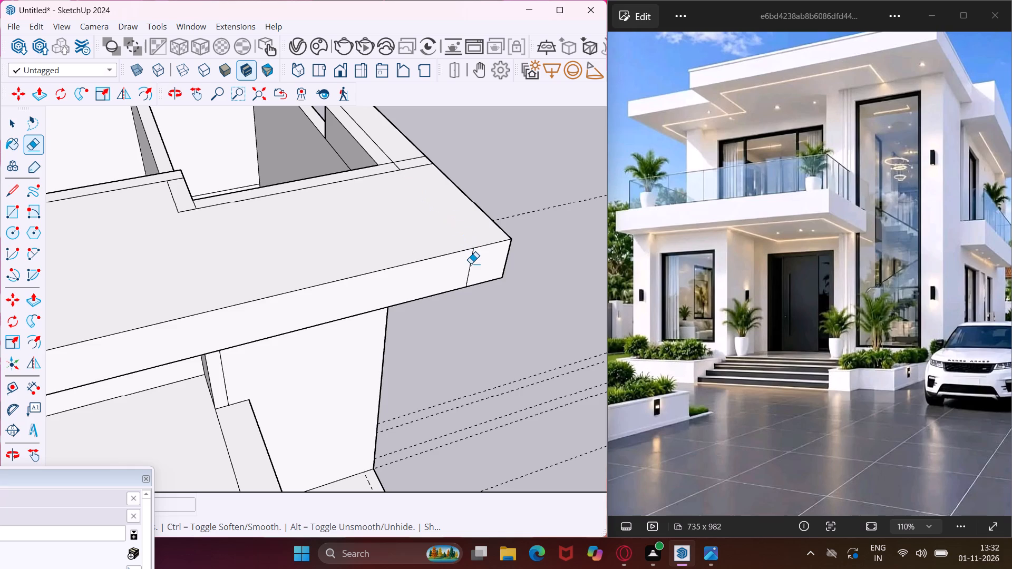
left_click(471, 263)
middle_click_drag(452, 235, 334, 320)
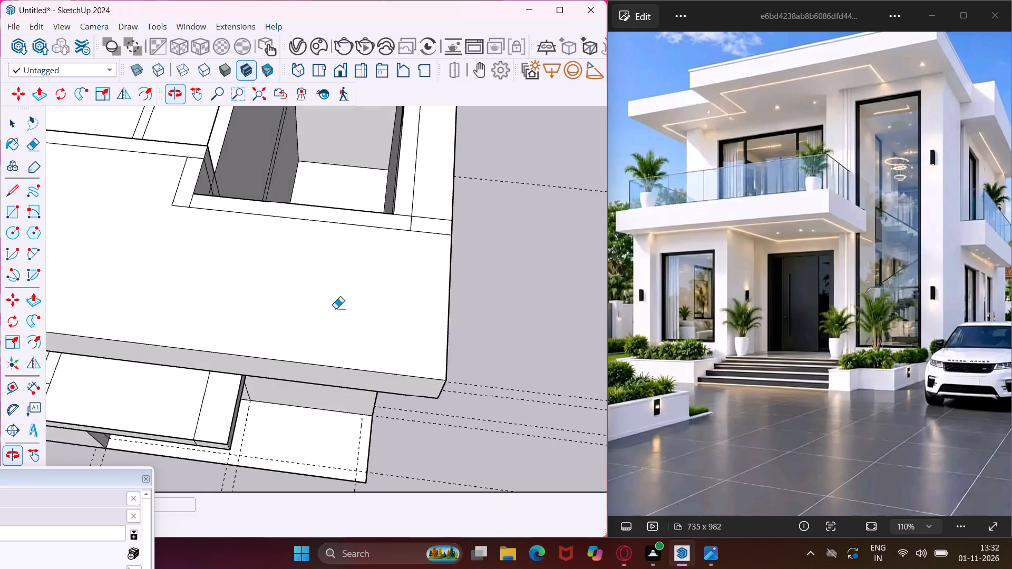
scroll(400, 219, "up", 3)
left_click_drag(430, 211, 425, 253)
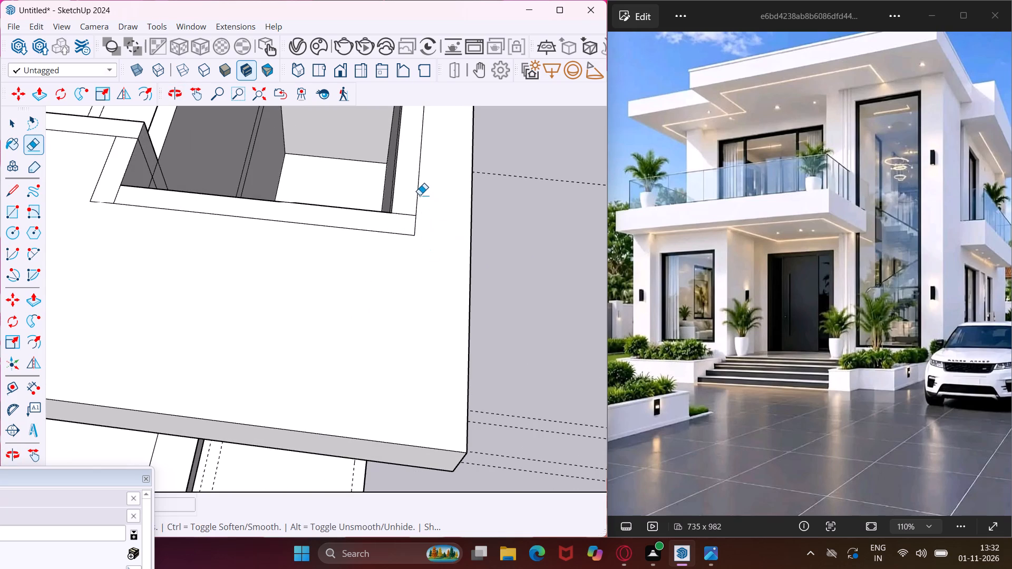
left_click(417, 193)
scroll(407, 269, "down", 11)
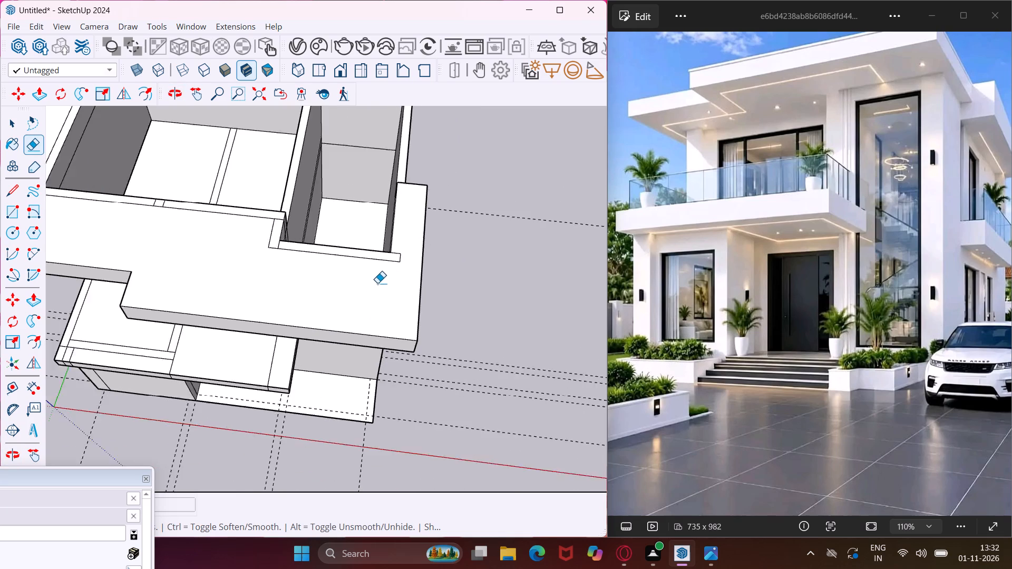
scroll(377, 283, "down", 14)
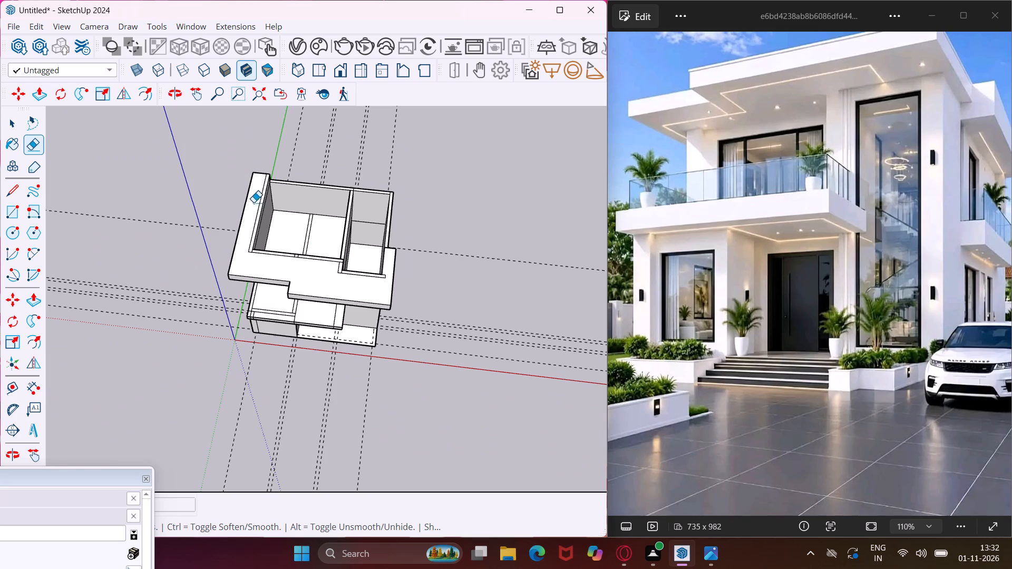
key("Escape")
key("space")
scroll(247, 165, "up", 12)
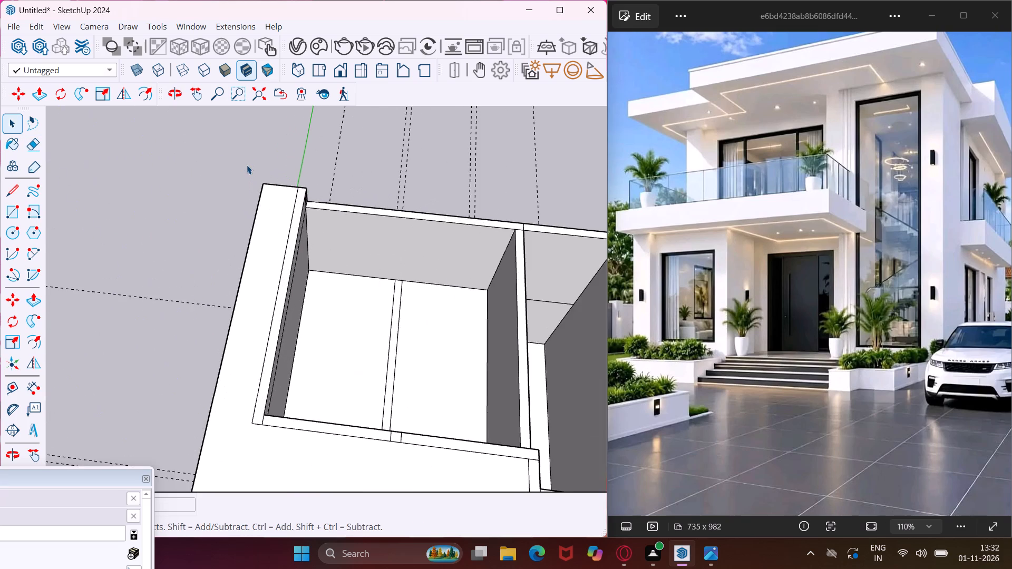
Draw a small rectangle on the roof top at the rear outer corner of the balcony-side overhang.
scroll(247, 165, "up", 6)
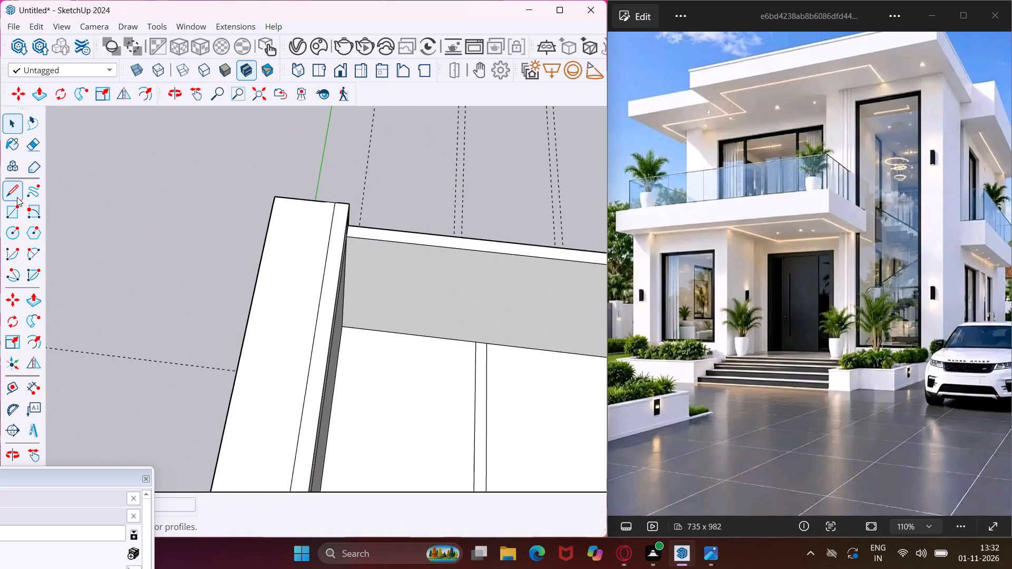
left_click(16, 204)
scroll(269, 190, "up", 8)
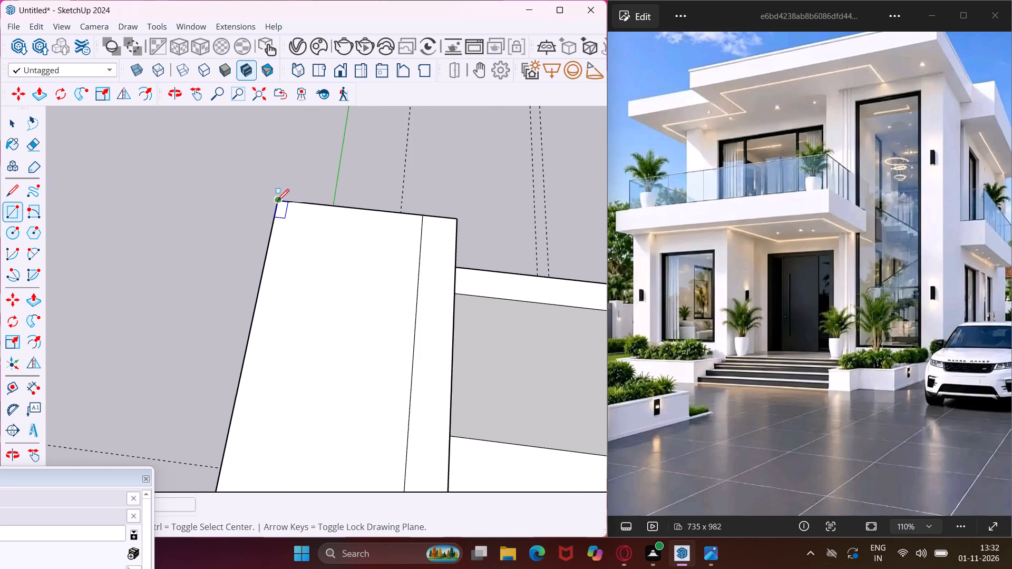
scroll(278, 202, "up", 3)
left_click(278, 202)
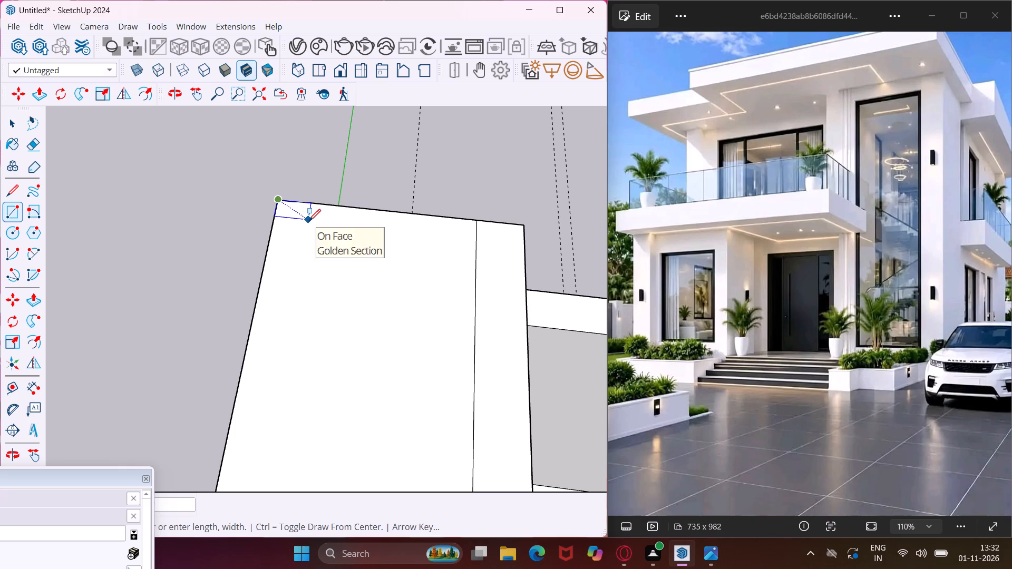
left_click(310, 221)
key("Escape")
Push/Pull the small corner rectangle upward into a low block above the roof top.
key("space")
left_click(299, 209)
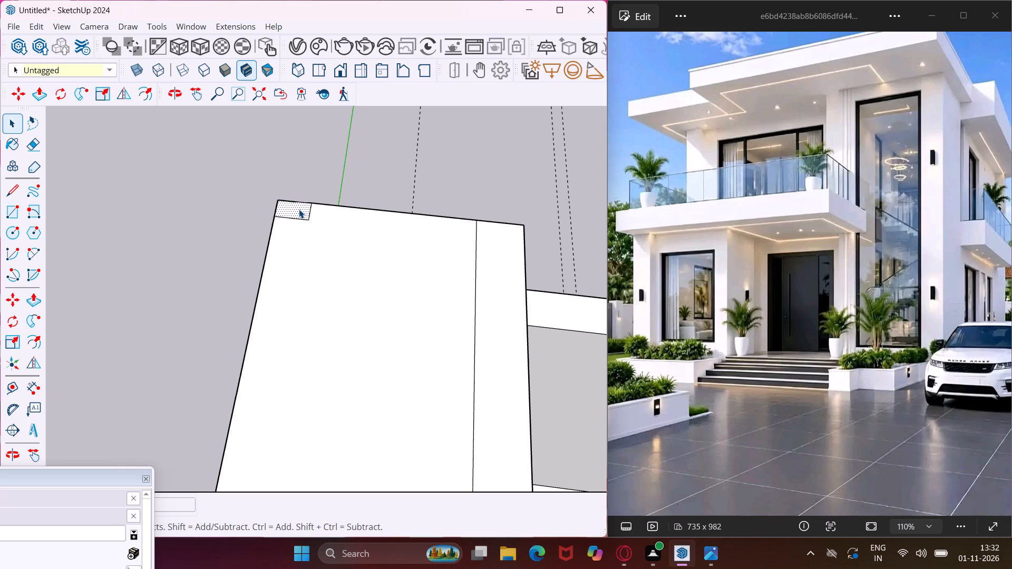
key("p")
left_click(299, 209)
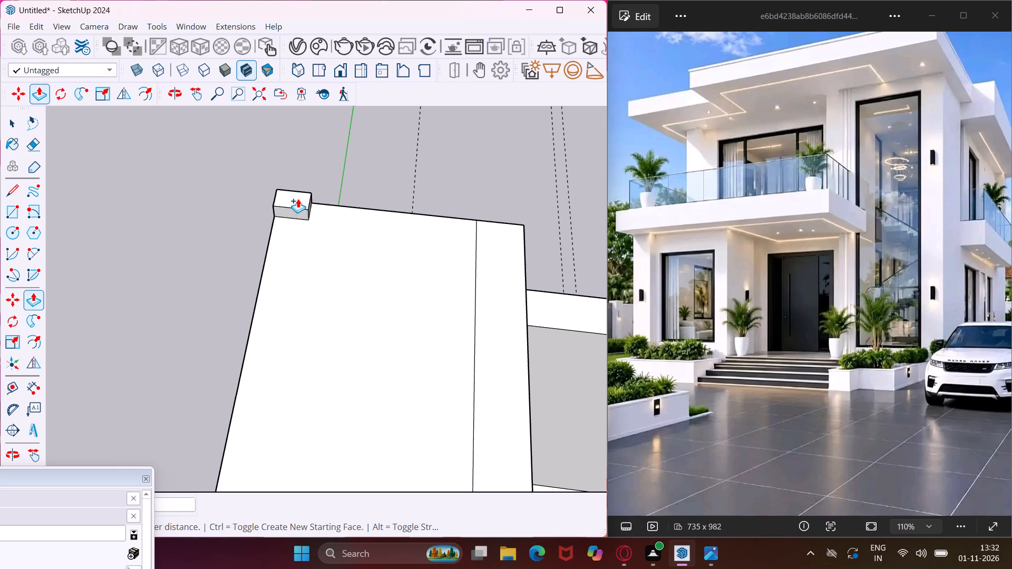
left_click(298, 199)
Pull the block's outer side face outward so it projects past the balcony-side overhang's outer edge.
middle_click_drag(284, 205, 457, 176)
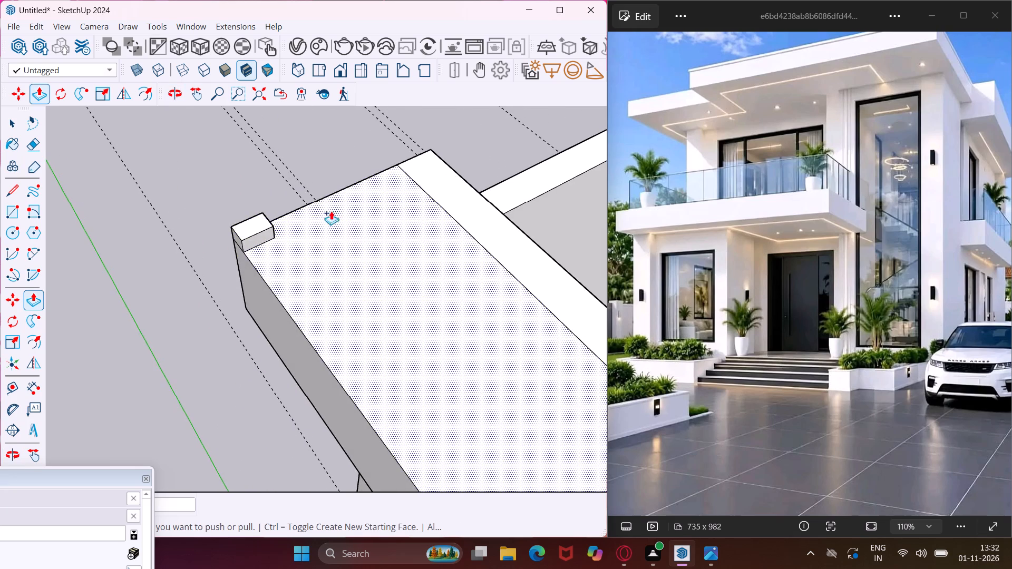
scroll(289, 220, "up", 3)
scroll(239, 242, "up", 3)
left_click(221, 243)
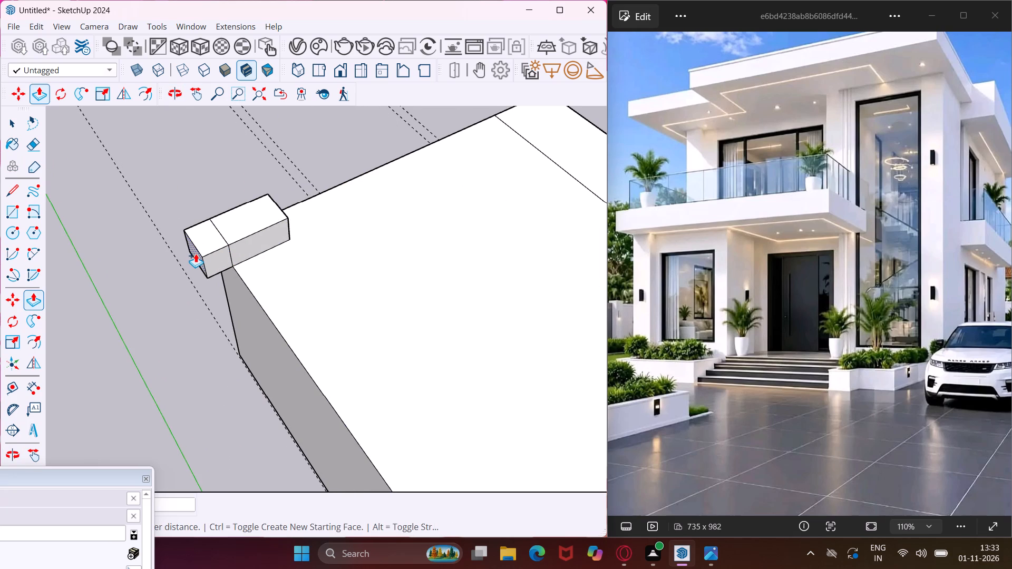
left_click(190, 256)
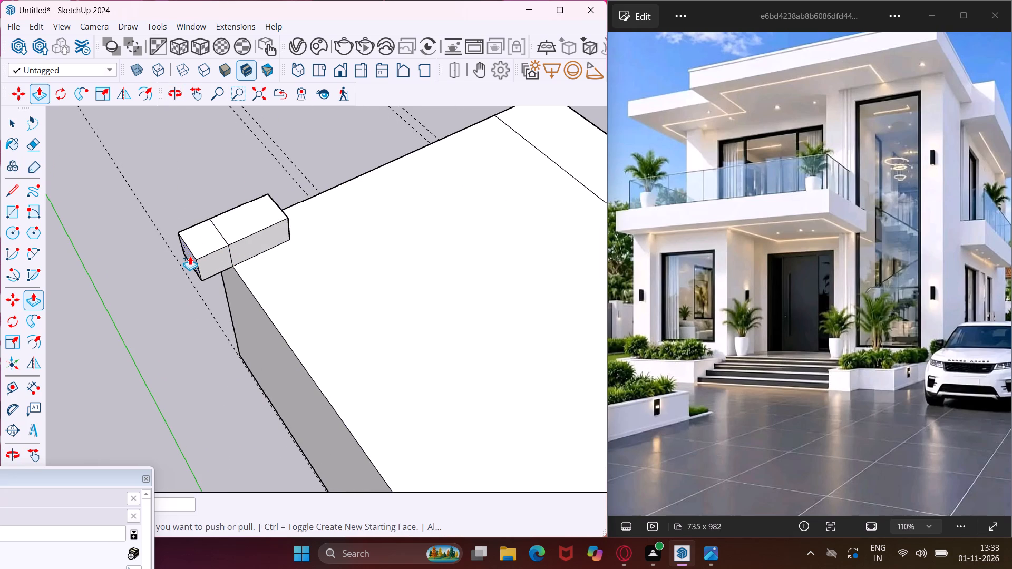
key("Escape")
key("space")
Erase the seam line on the block's front-facing side between its original and projecting parts.
key("e")
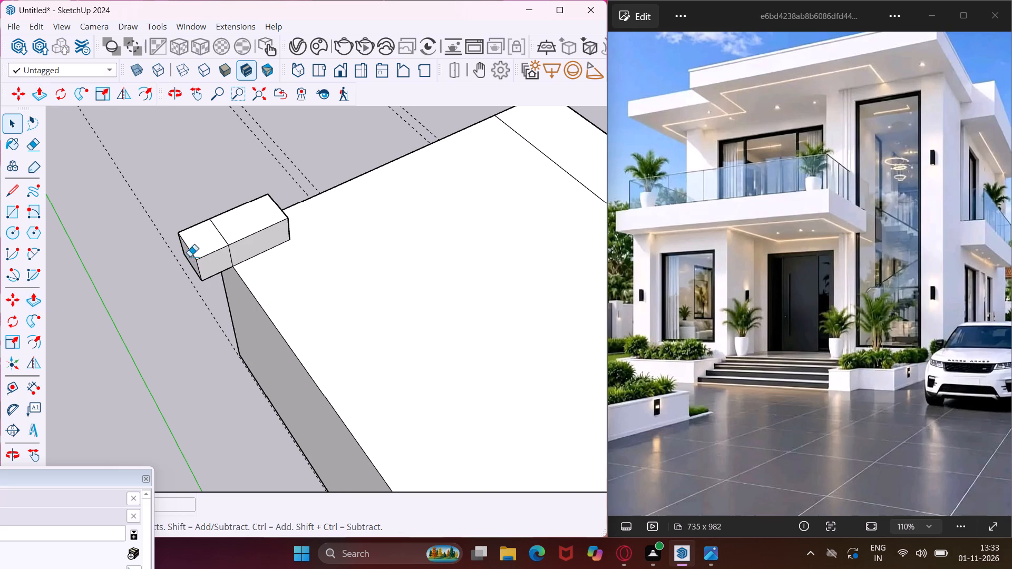
scroll(220, 253, "up", 3)
left_click(231, 259)
left_click(231, 259)
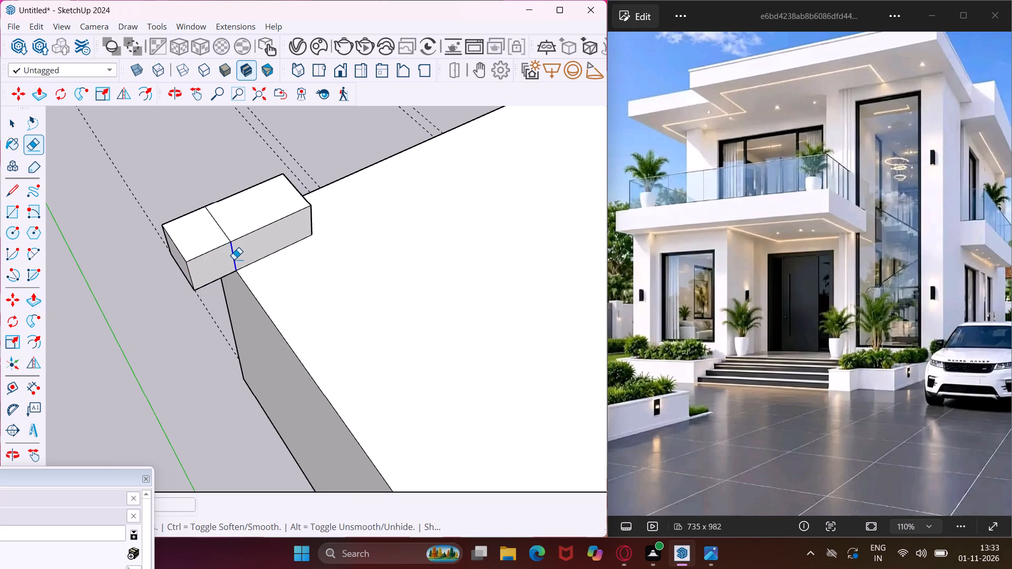
key("Escape")
key("space")
Sweep the block's front-facing profile with Follow Me along the roof's outer top edges, from the balcony side around the front step to the tall section's outer side.
scroll(245, 234, "down", 7)
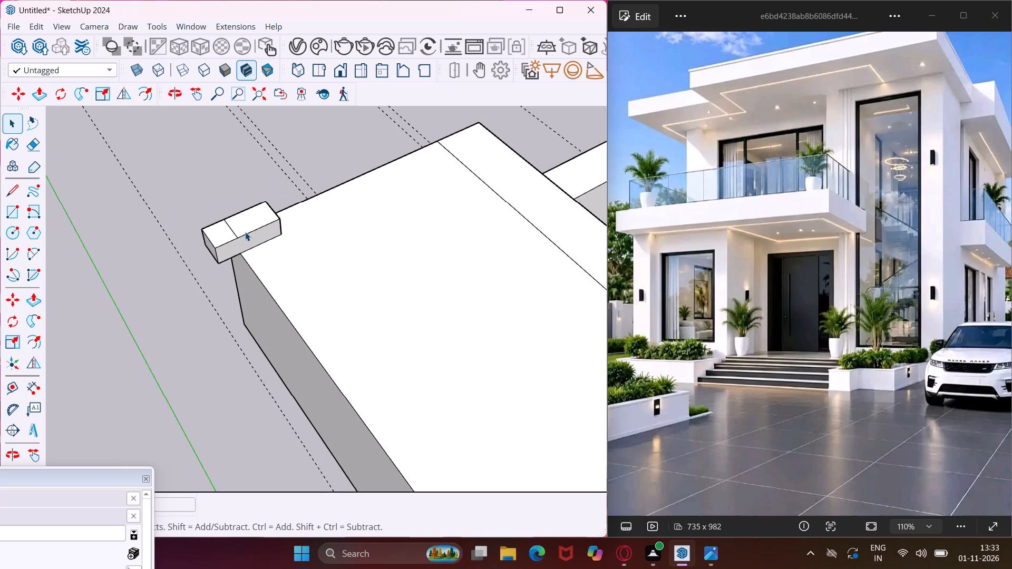
scroll(245, 232, "down", 18)
scroll(246, 230, "down", 11)
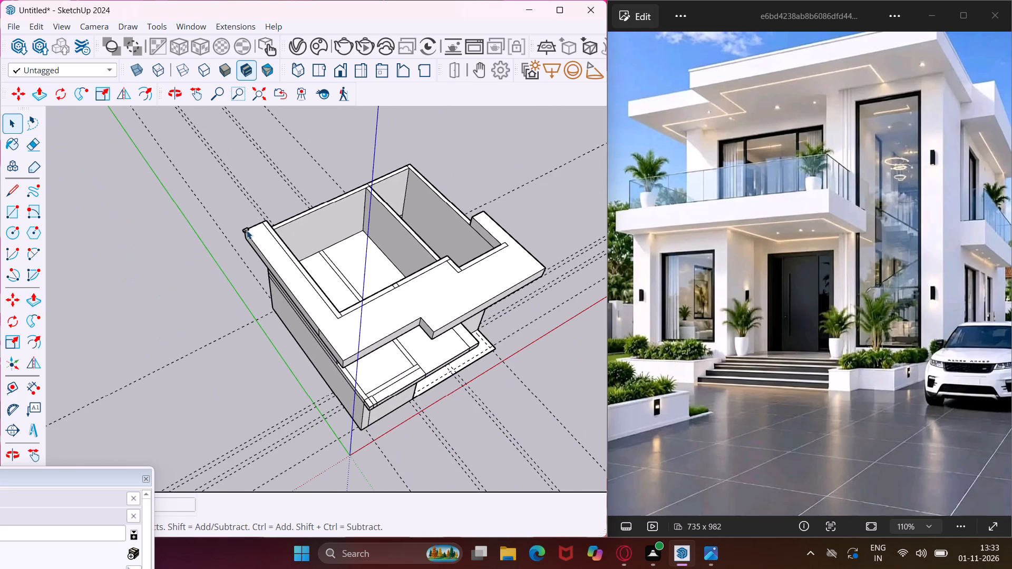
scroll(347, 347, "up", 13)
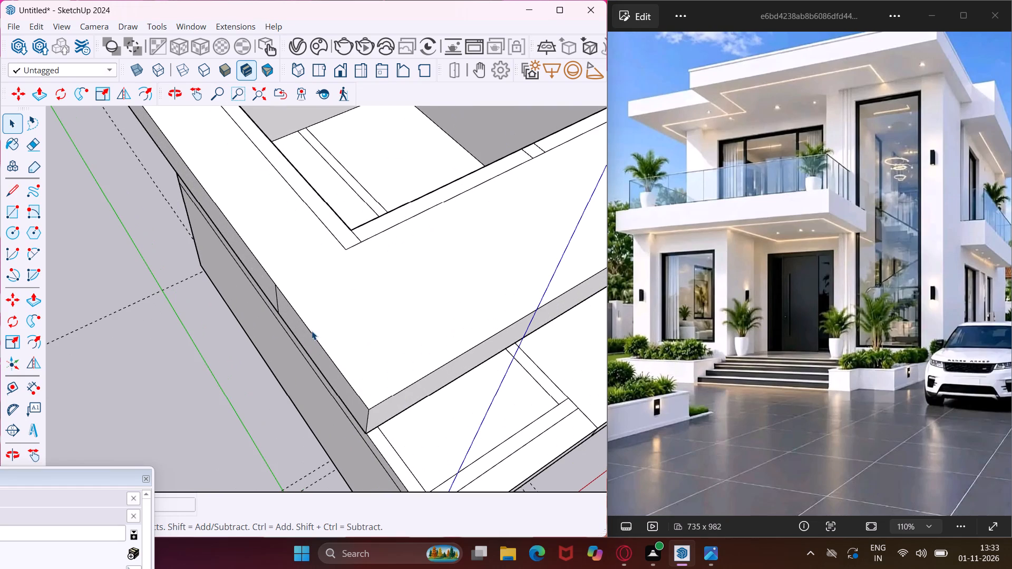
left_click(312, 334, "ctrl")
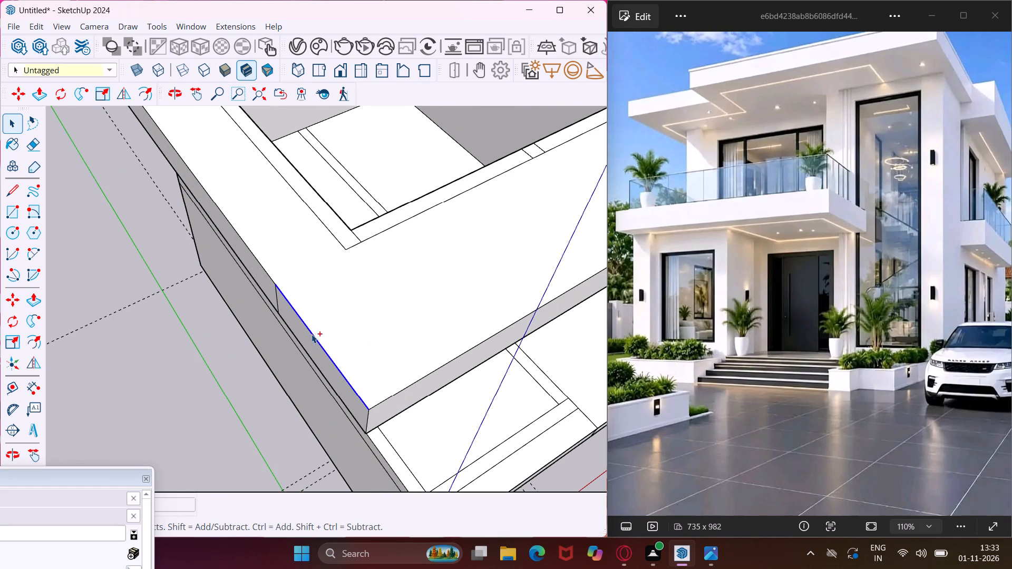
left_click(271, 278, "ctrl")
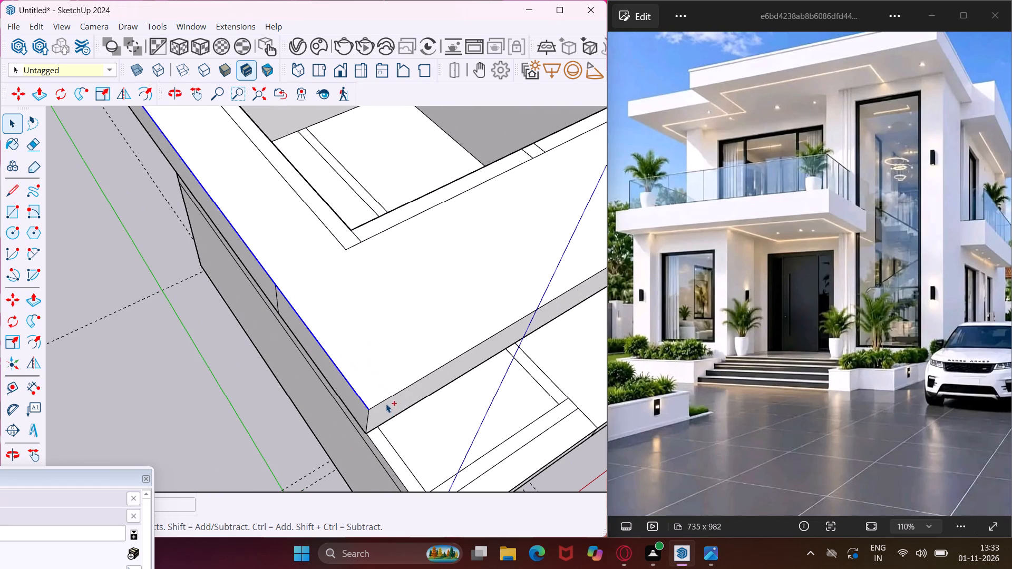
left_click(384, 401, "ctrl")
scroll(269, 360, "down", 5, "ctrl")
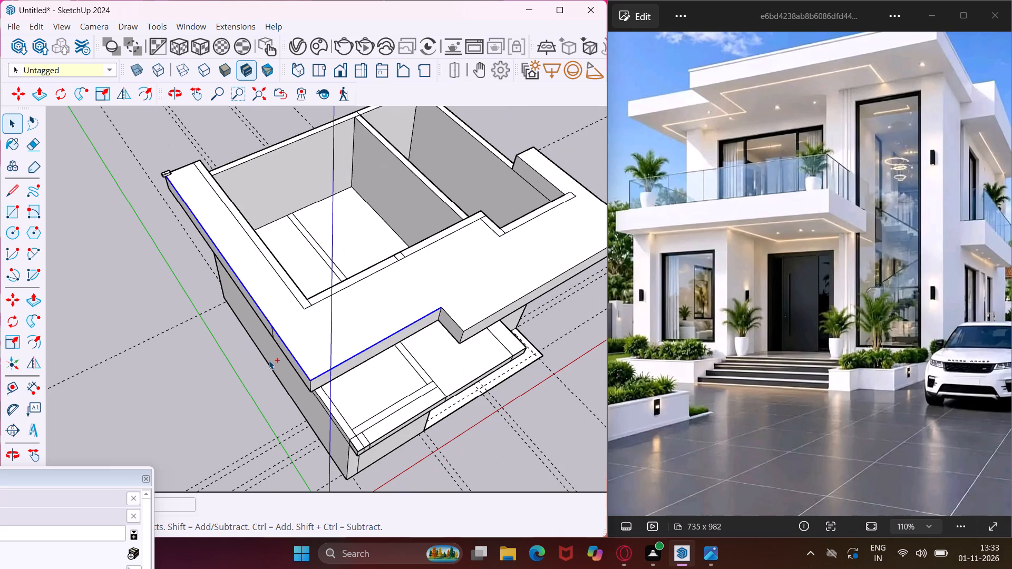
scroll(465, 329, "up", 10, "ctrl")
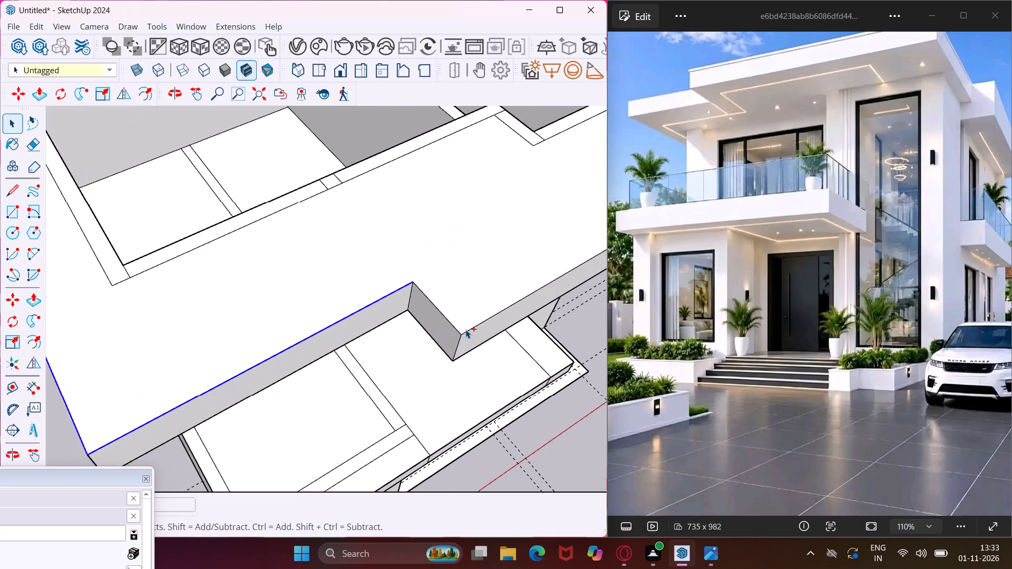
scroll(465, 329, "up", 7, "ctrl")
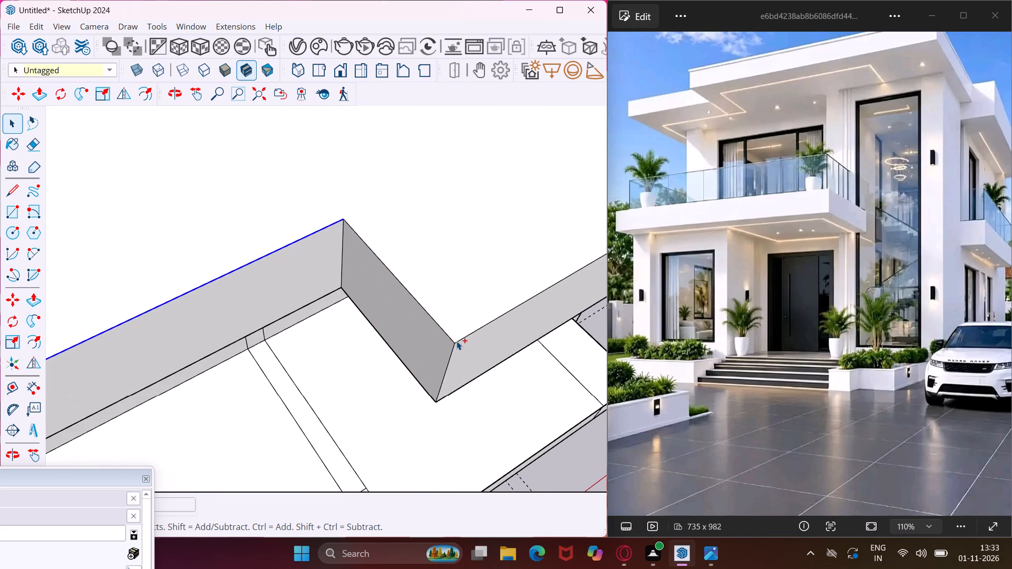
left_click(458, 341, "ctrl")
left_click(451, 340, "ctrl")
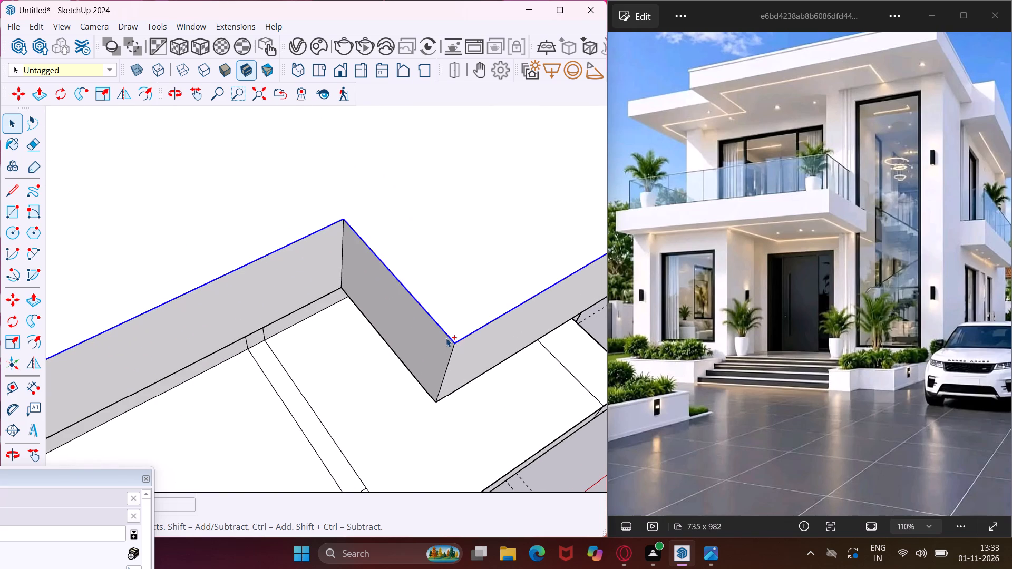
scroll(350, 310, "down", 12, "ctrl")
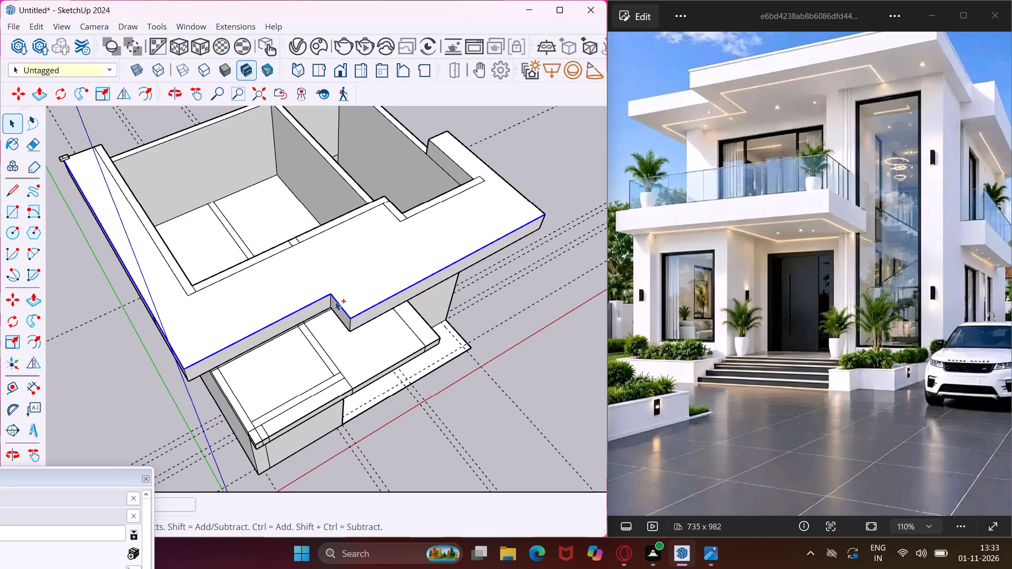
scroll(517, 194, "up", 8, "ctrl")
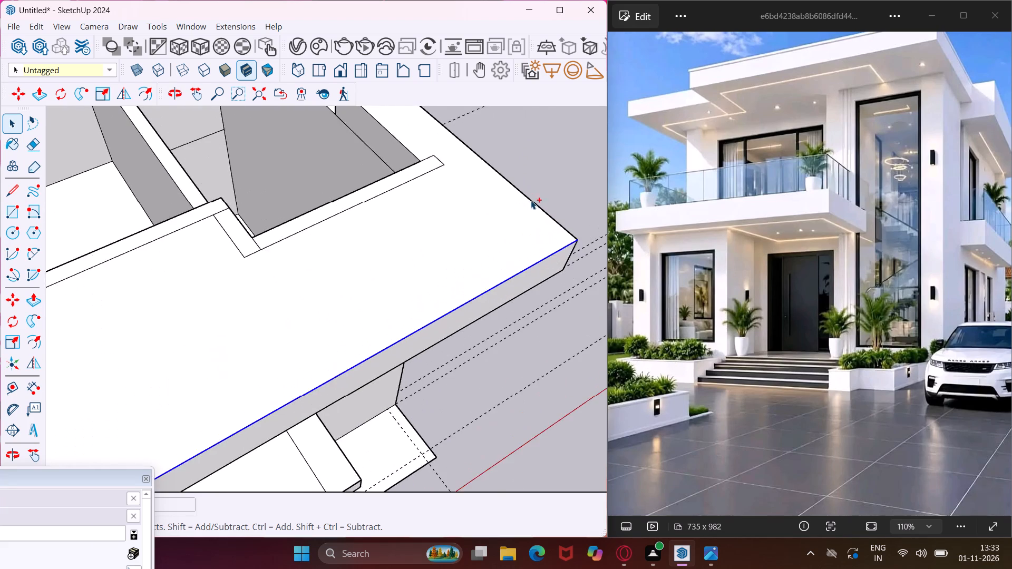
scroll(533, 202, "up", 2, "ctrl")
left_click(534, 203, "ctrl")
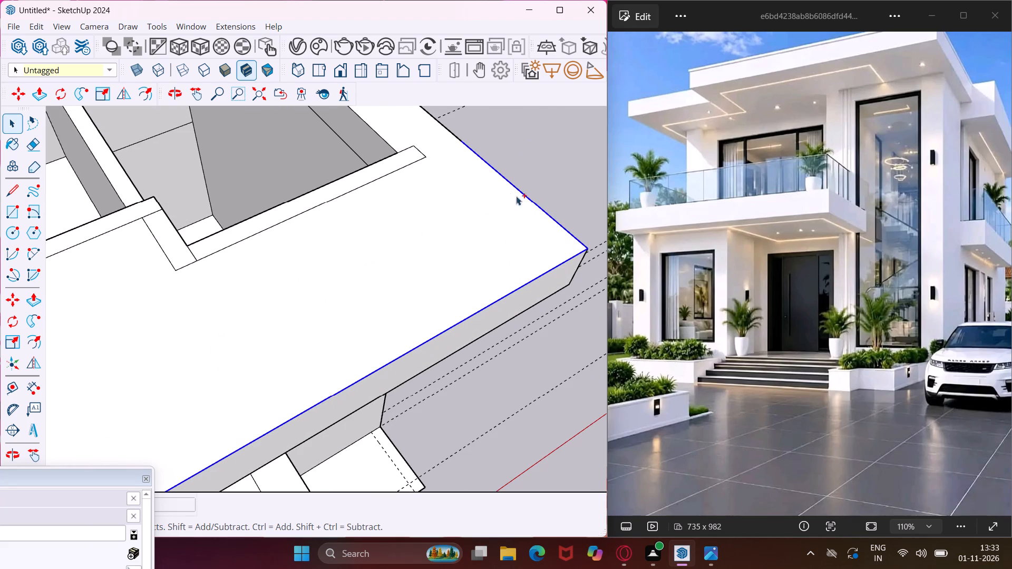
left_click(457, 138, "ctrl")
middle_click_drag(478, 151, 439, 360, "ctrl")
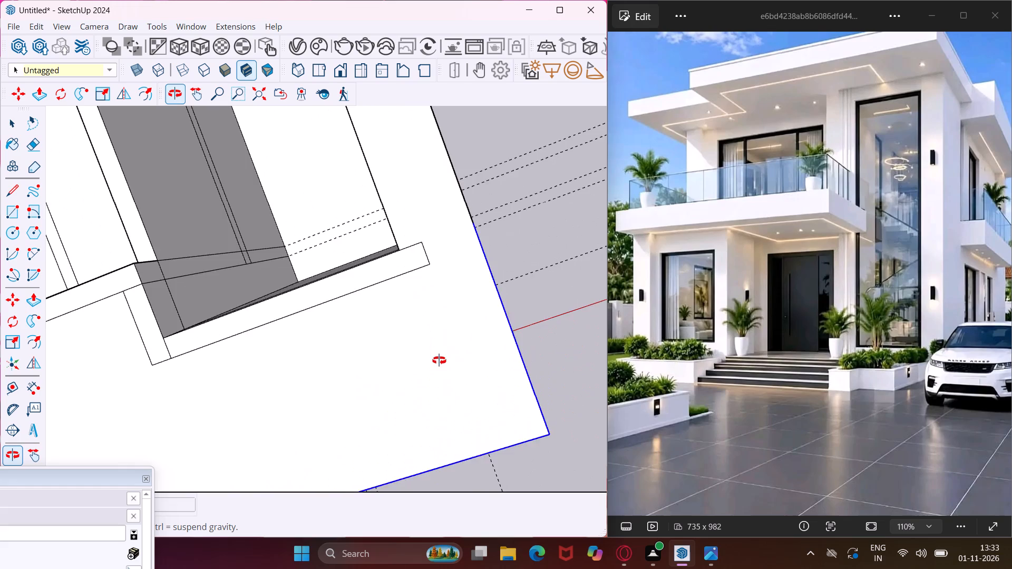
middle_click_drag(439, 360, 367, 438, "ctrl")
scroll(429, 304, "up", 3, "ctrl")
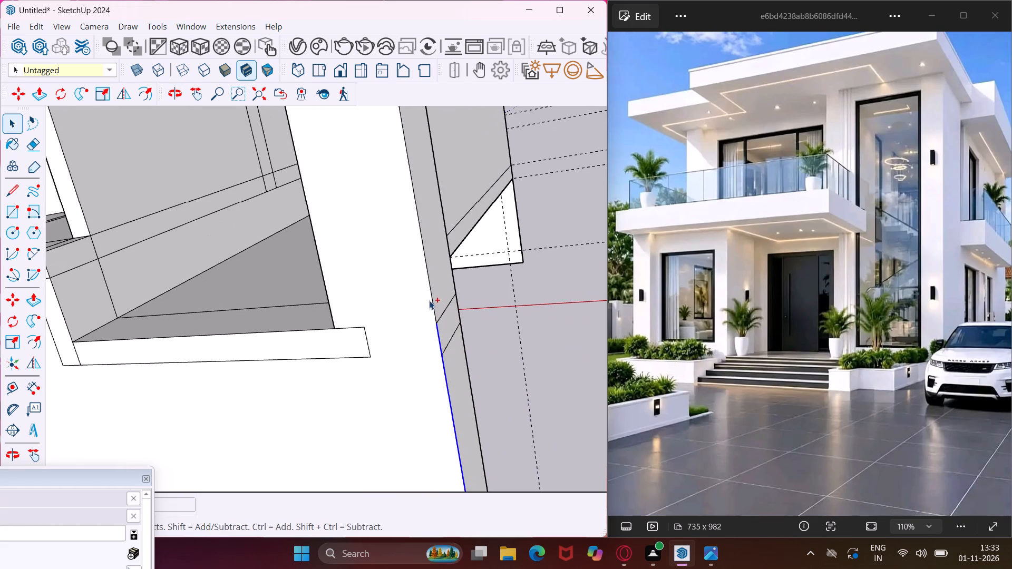
left_click(432, 298, "ctrl")
scroll(432, 295, "down", 6, "ctrl")
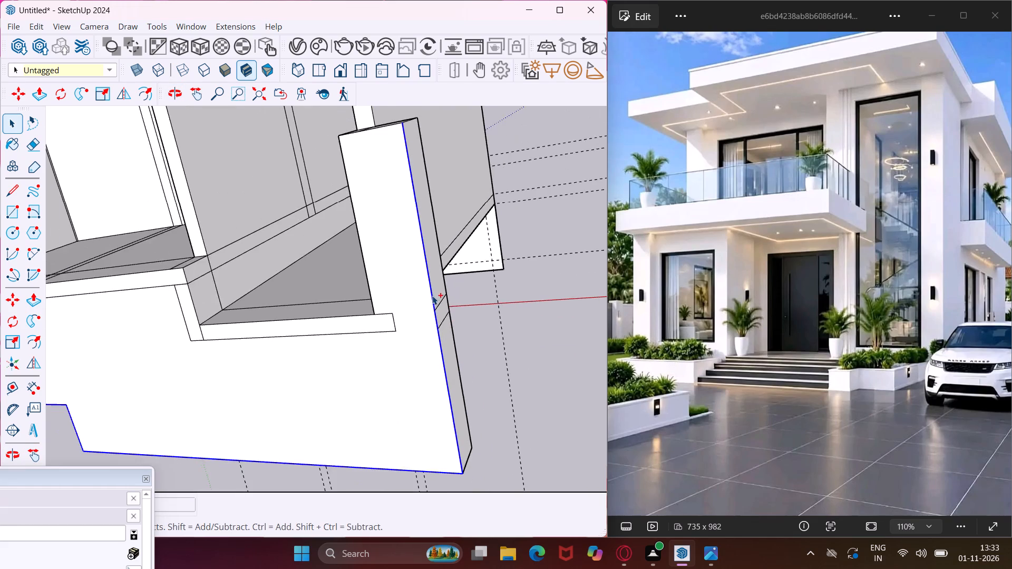
scroll(432, 296, "down", 14, "ctrl")
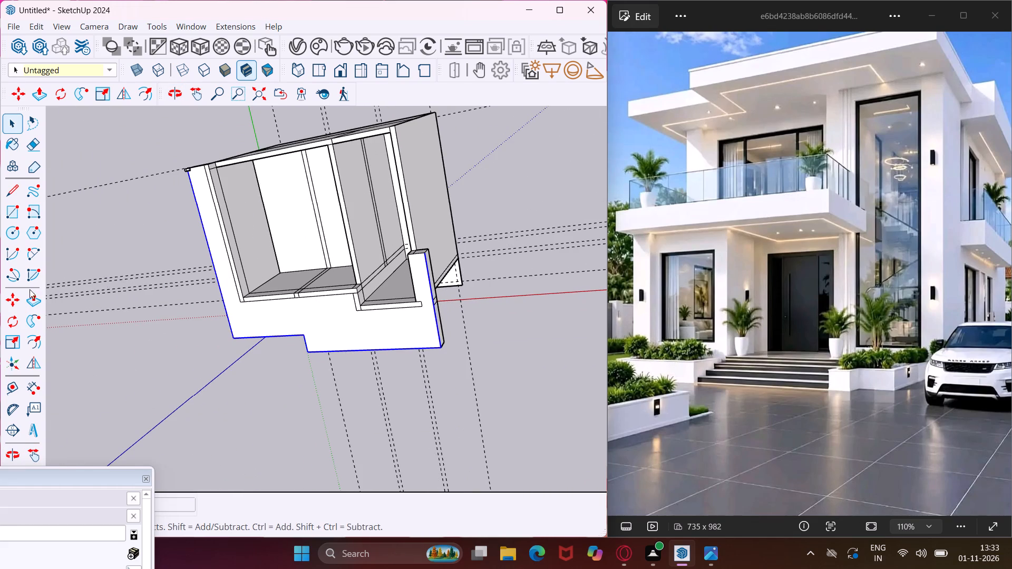
left_click(34, 317)
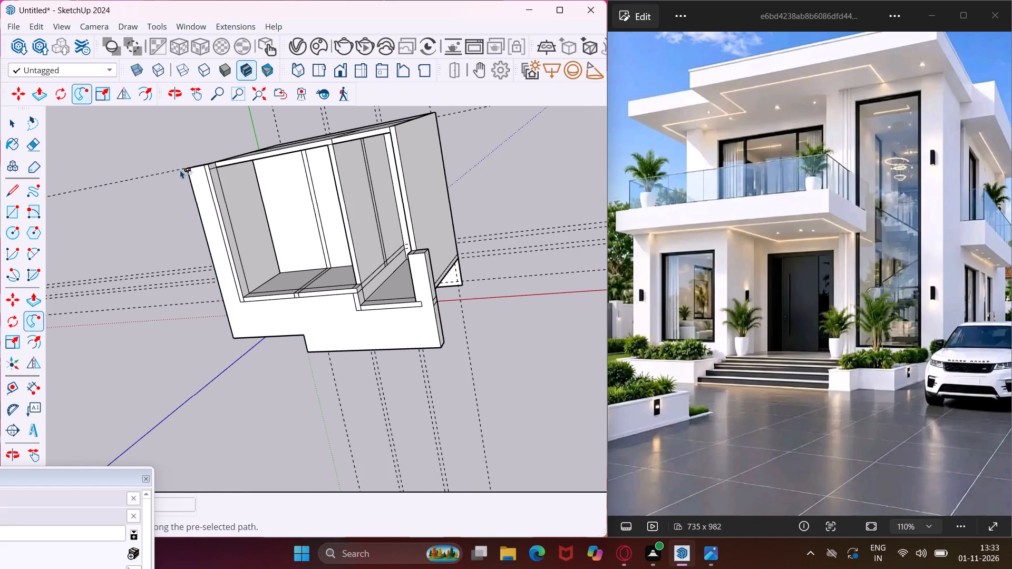
scroll(180, 166, "up", 5)
middle_click_drag(178, 163, 323, 0)
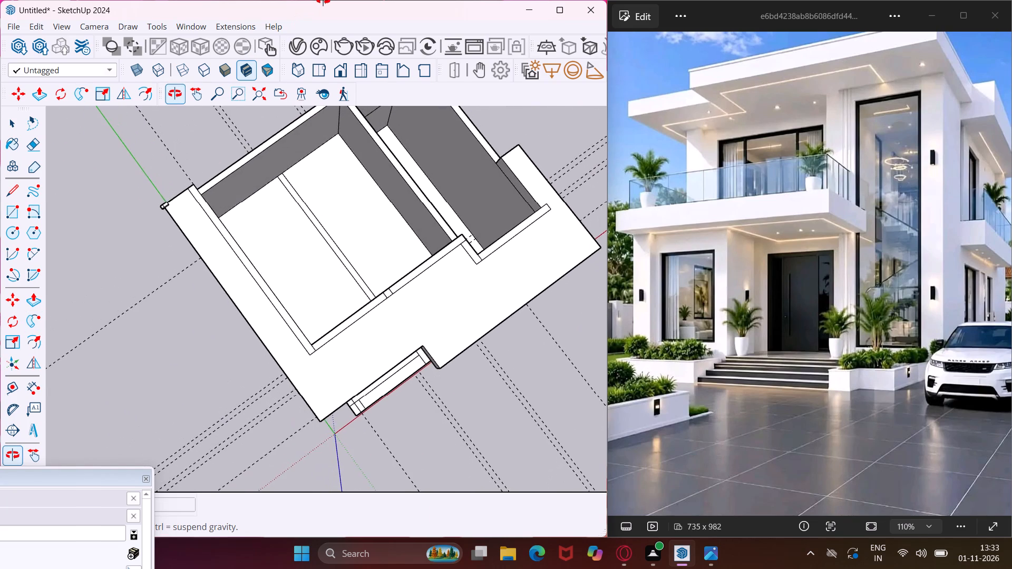
middle_click_drag(323, 0, 324, 0)
scroll(167, 234, "up", 8)
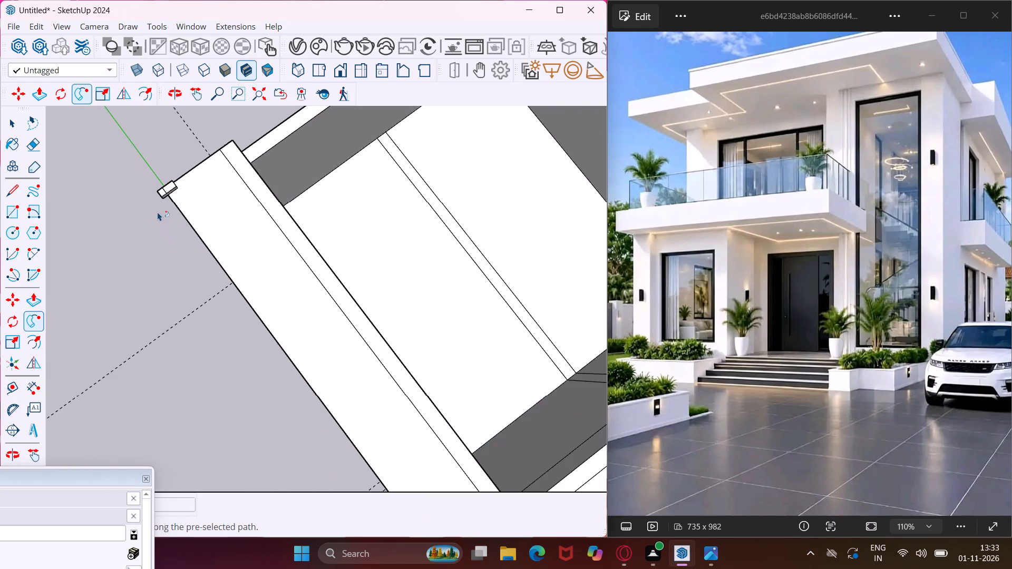
scroll(158, 212, "up", 11)
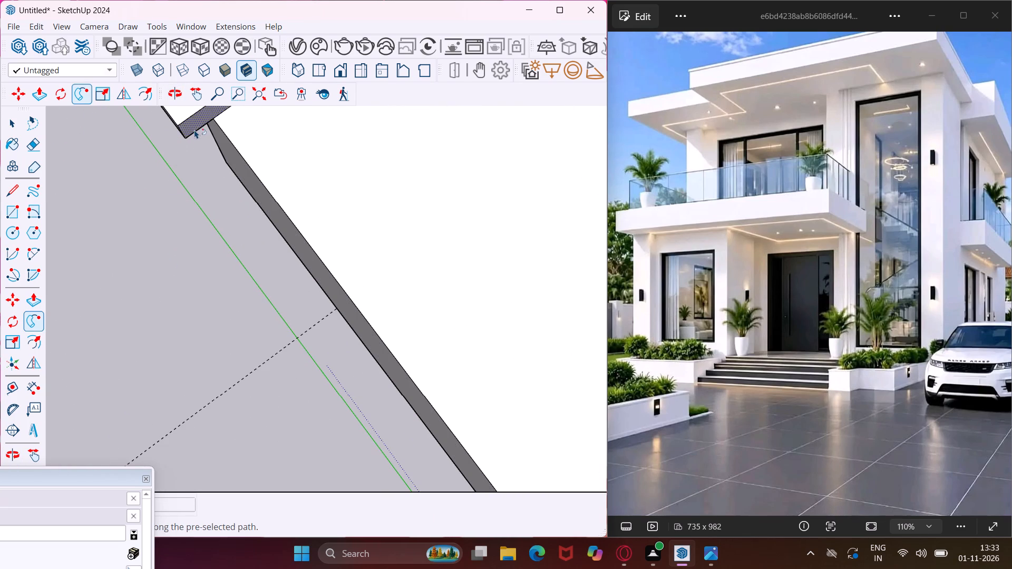
left_click(194, 128)
scroll(168, 208, "down", 11)
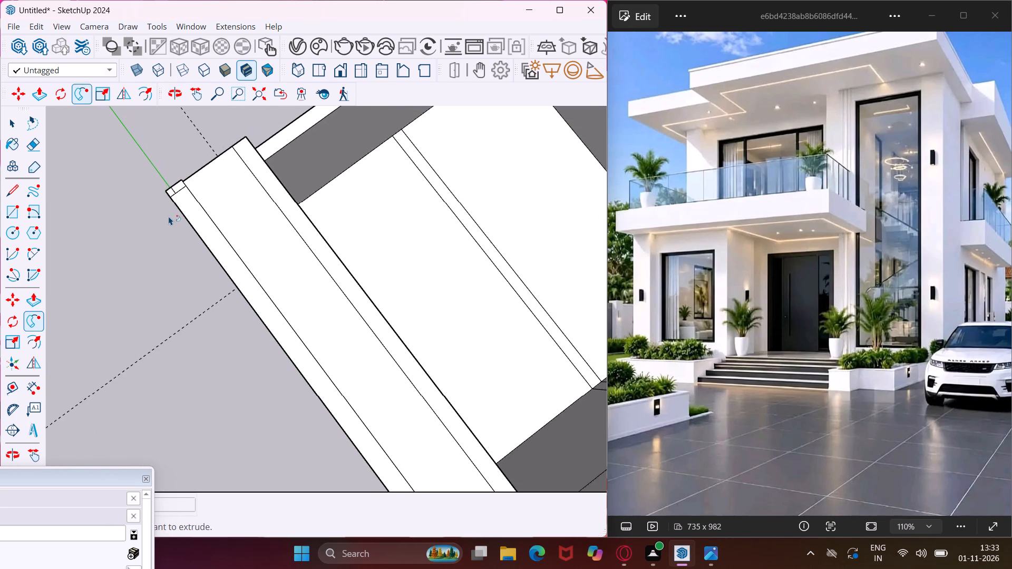
scroll(169, 216, "down", 11)
scroll(256, 378, "down", 1)
middle_click_drag(256, 378, 257, 375)
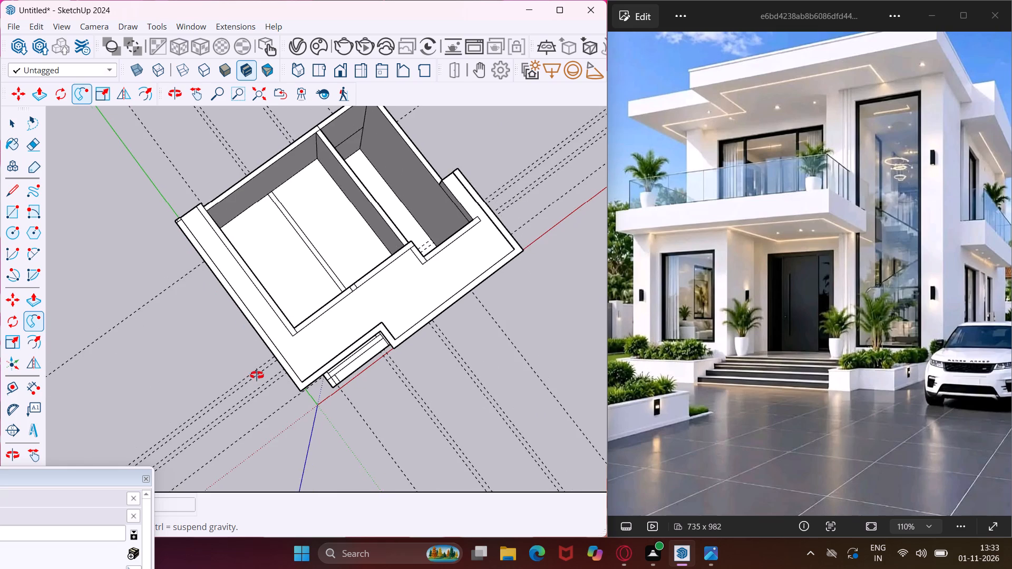
middle_click_drag(257, 375, 333, 35)
scroll(316, 243, "up", 4)
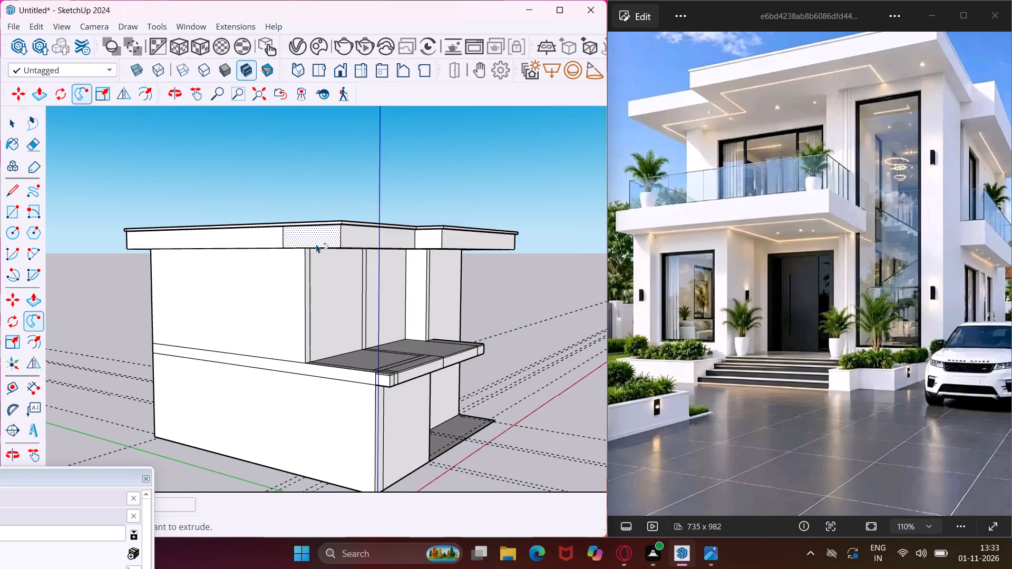
scroll(316, 244, "up", 5)
key("Escape")
key("space")
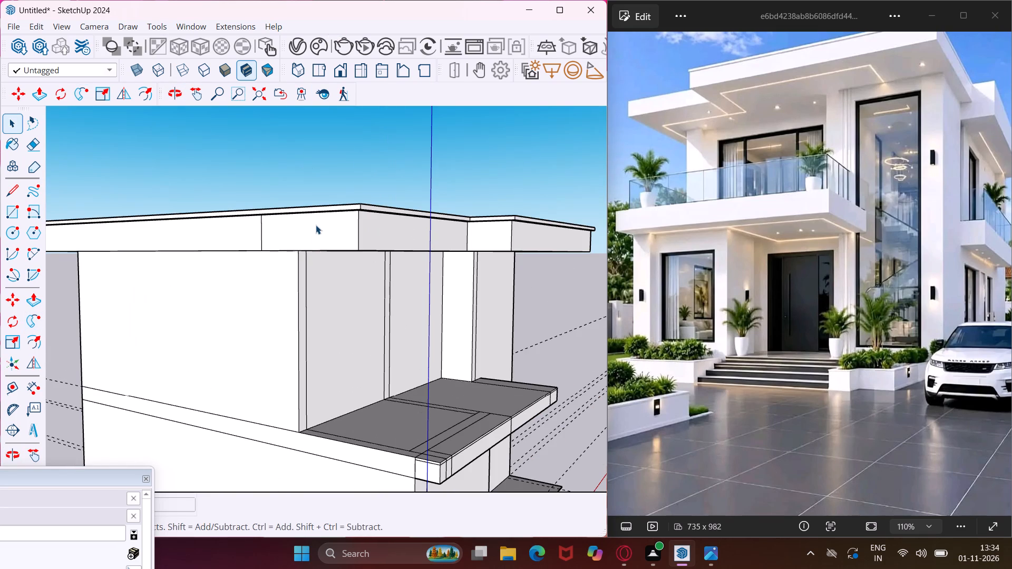
Push/Pull the narrow underside face of the projecting trim at the balcony-side corner of the roof.
middle_click_drag(316, 225, 322, 156)
scroll(322, 150, "up", 8)
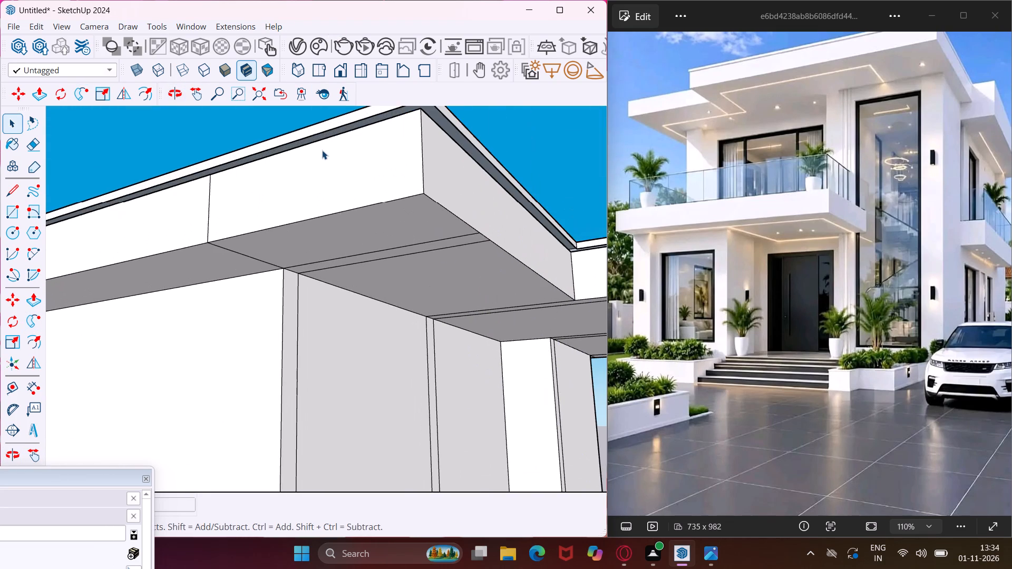
middle_click_drag(322, 145, 235, 136)
scroll(230, 135, "up", 2)
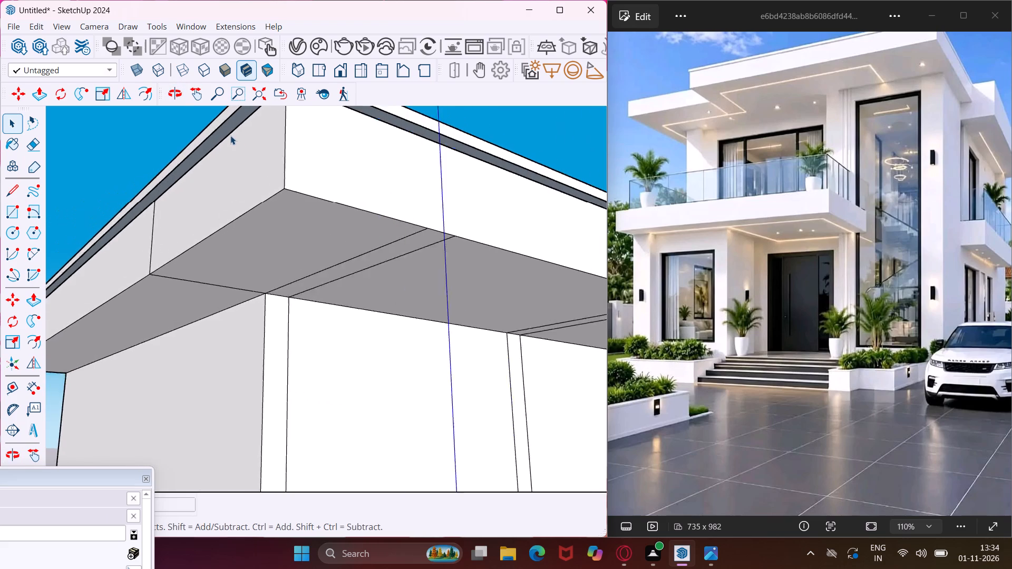
scroll(230, 135, "up", 7)
left_click(221, 131)
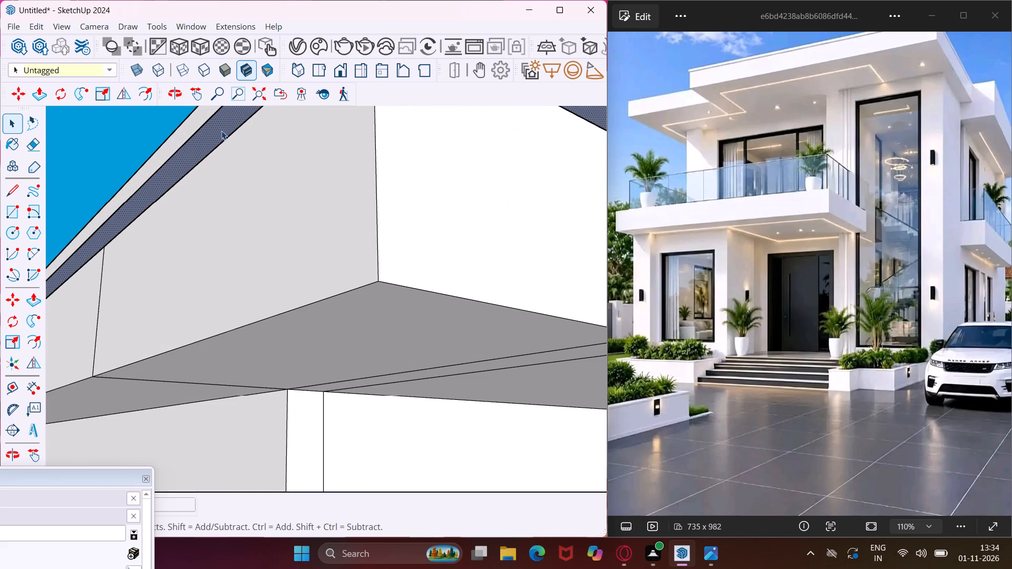
key("p")
left_click(221, 131)
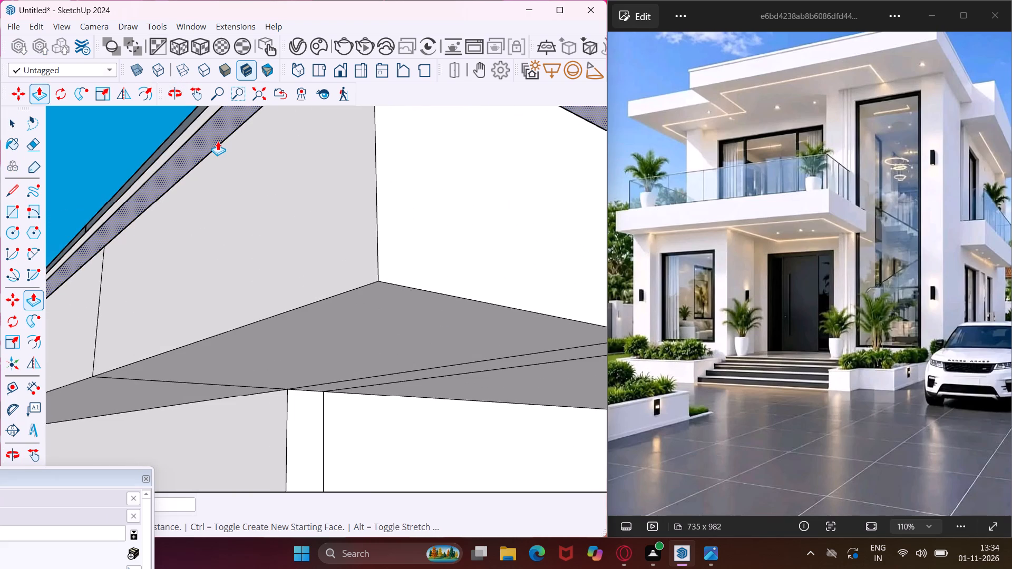
left_click(192, 133)
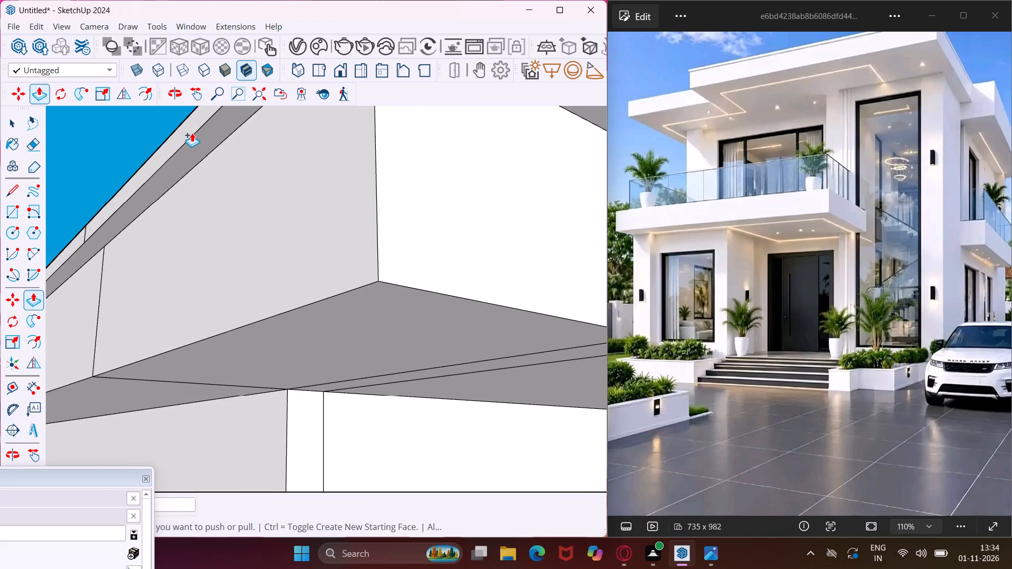
Draw a tall, narrow window rectangle on the tall section's front wall, from just below the roof overhang to just above the base.
scroll(203, 185, "down", 10)
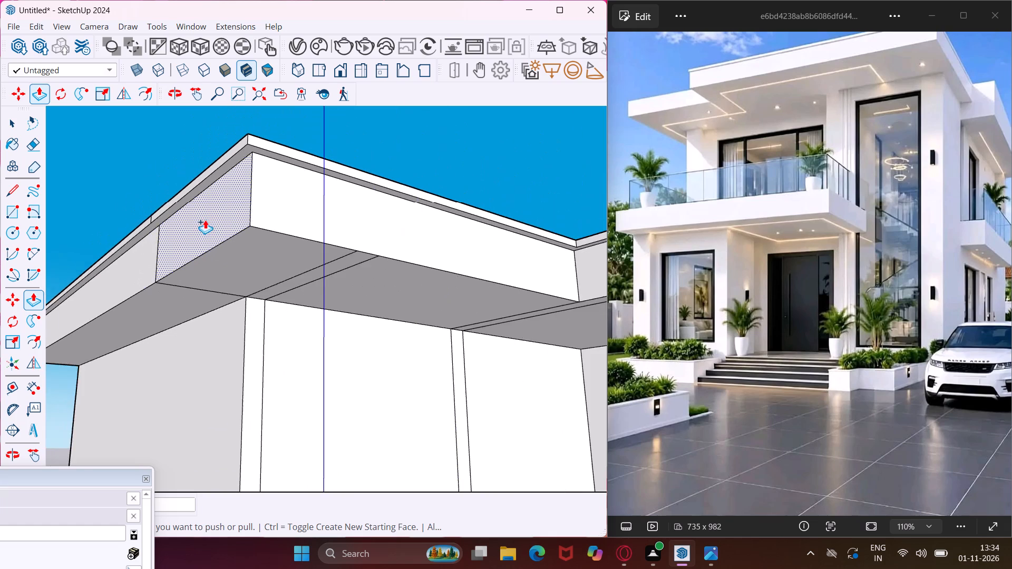
scroll(205, 220, "down", 16)
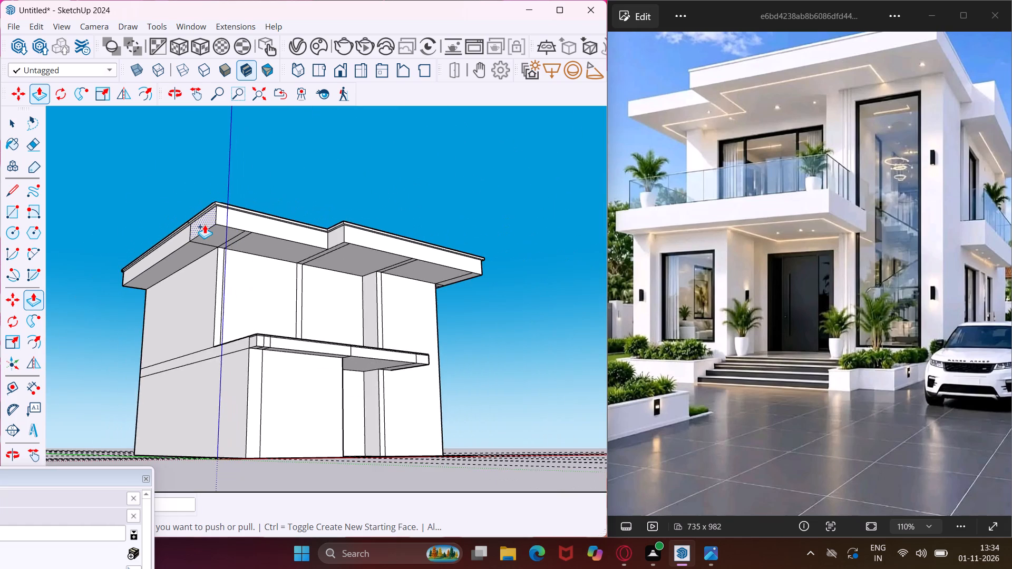
scroll(205, 224, "down", 3)
middle_click_drag(379, 304, 324, 319)
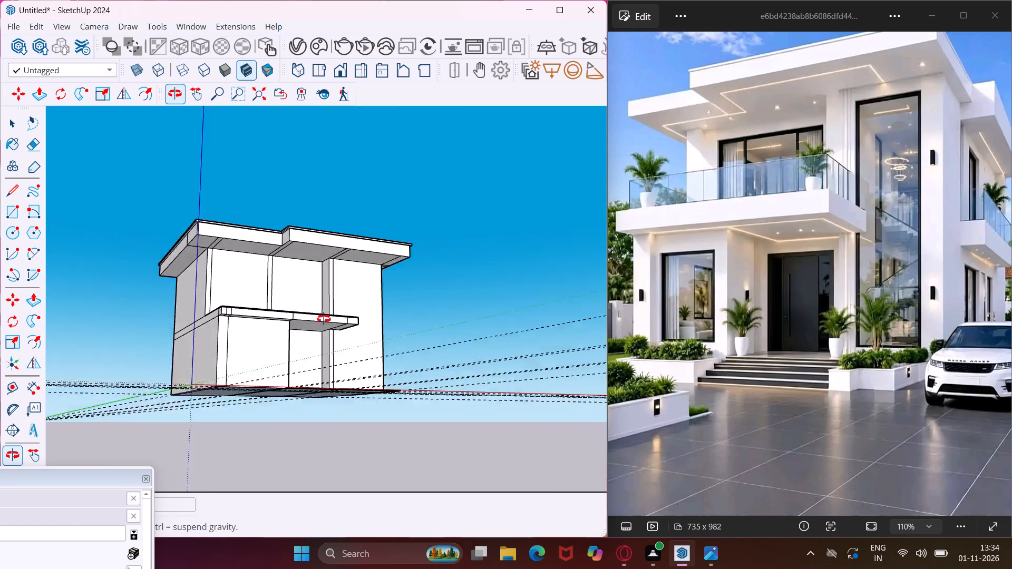
middle_click_drag(324, 319, 147, 374)
scroll(266, 359, "up", 3)
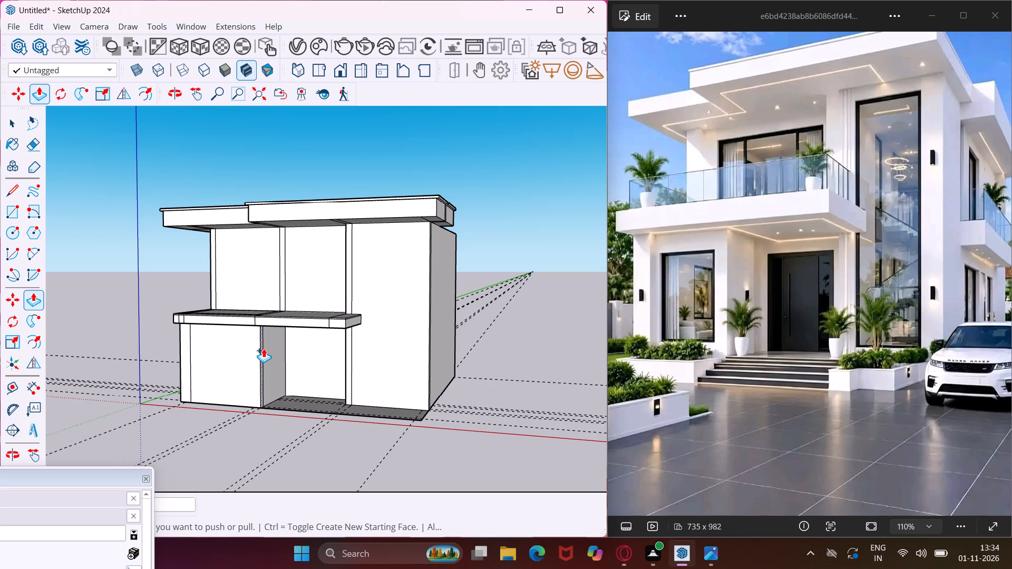
left_click(20, 219)
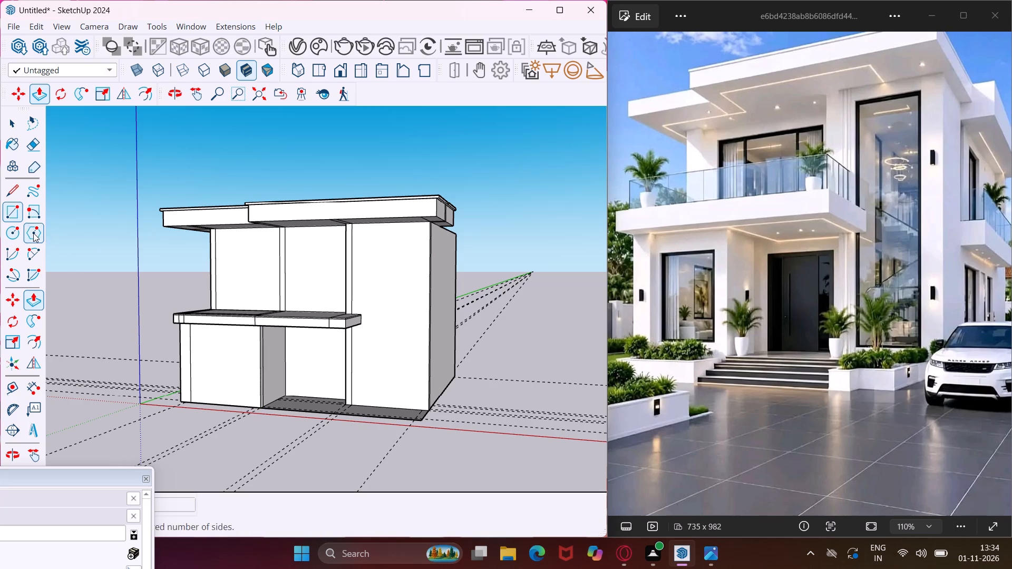
middle_click_drag(252, 347, 357, 355)
scroll(398, 339, "up", 3)
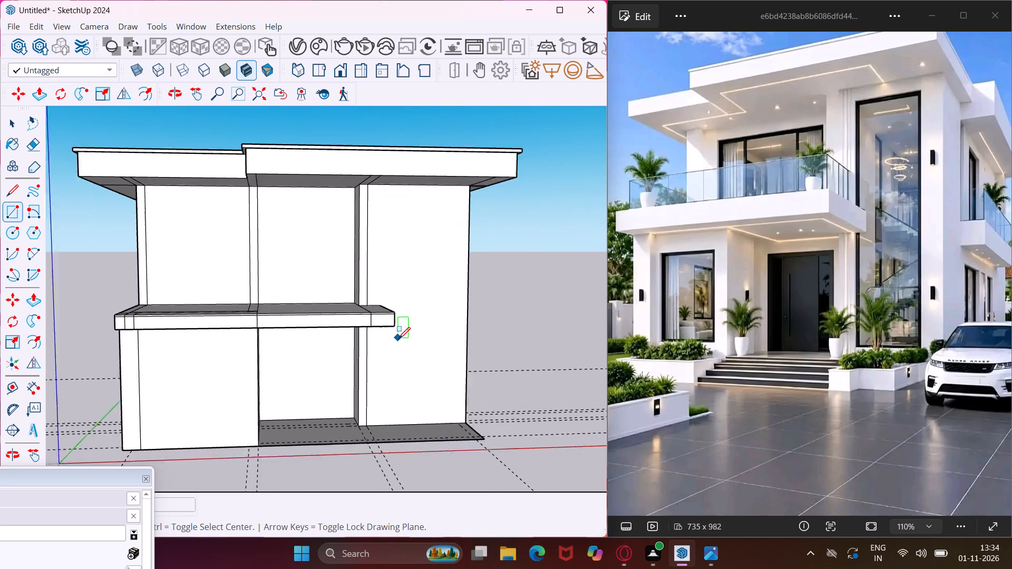
scroll(398, 339, "up", 1)
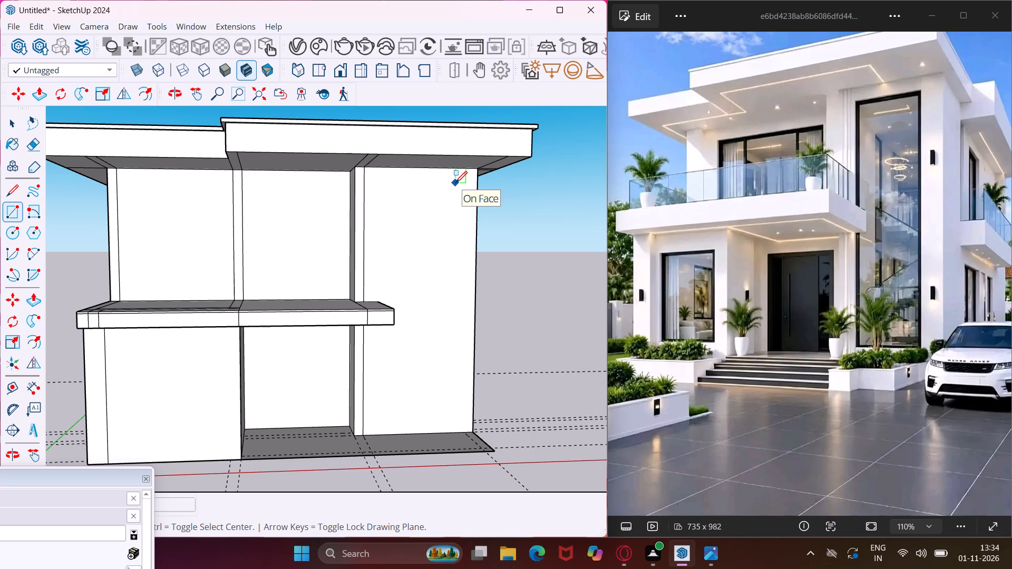
left_click(451, 182)
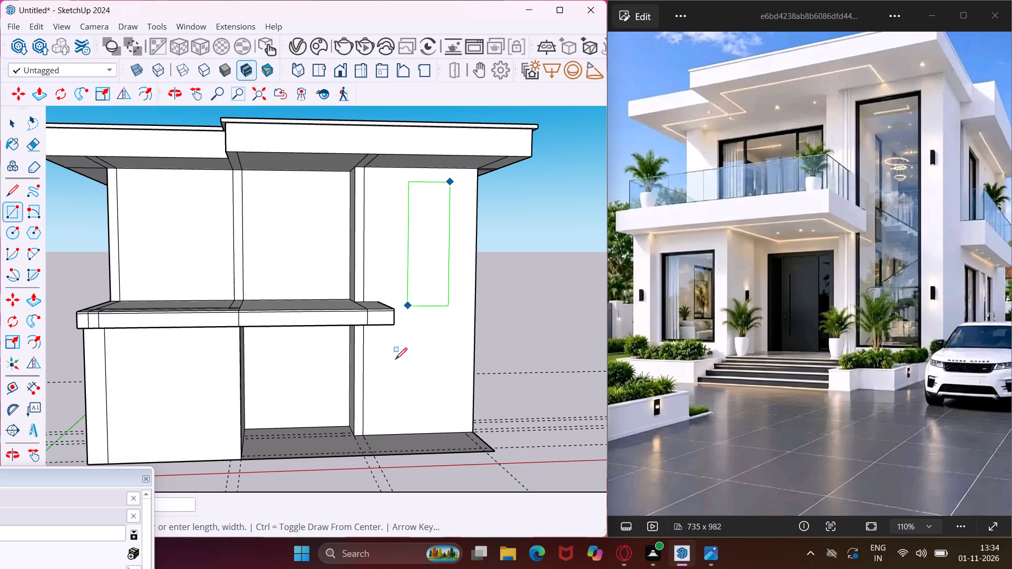
left_click(379, 423)
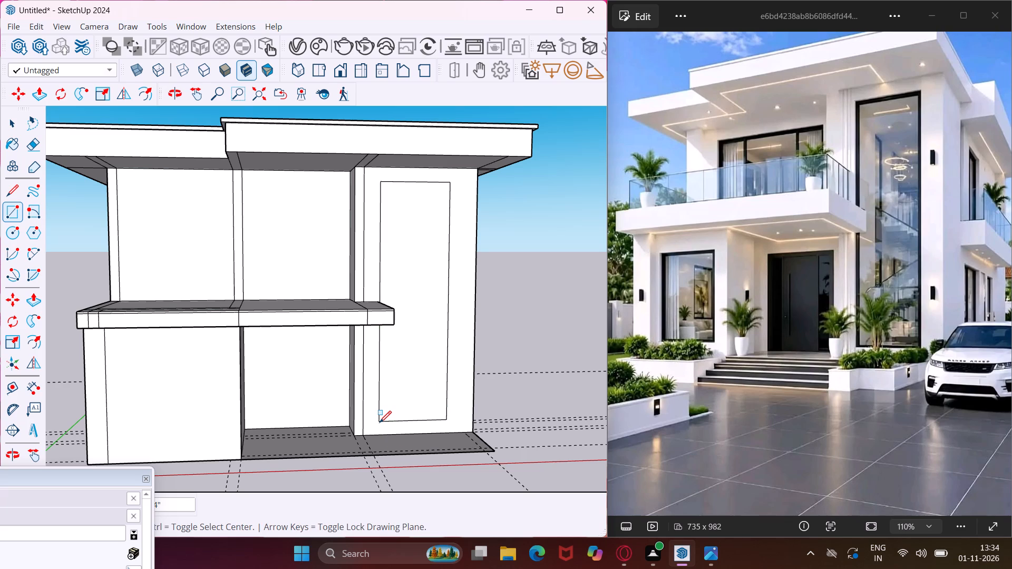
key("space")
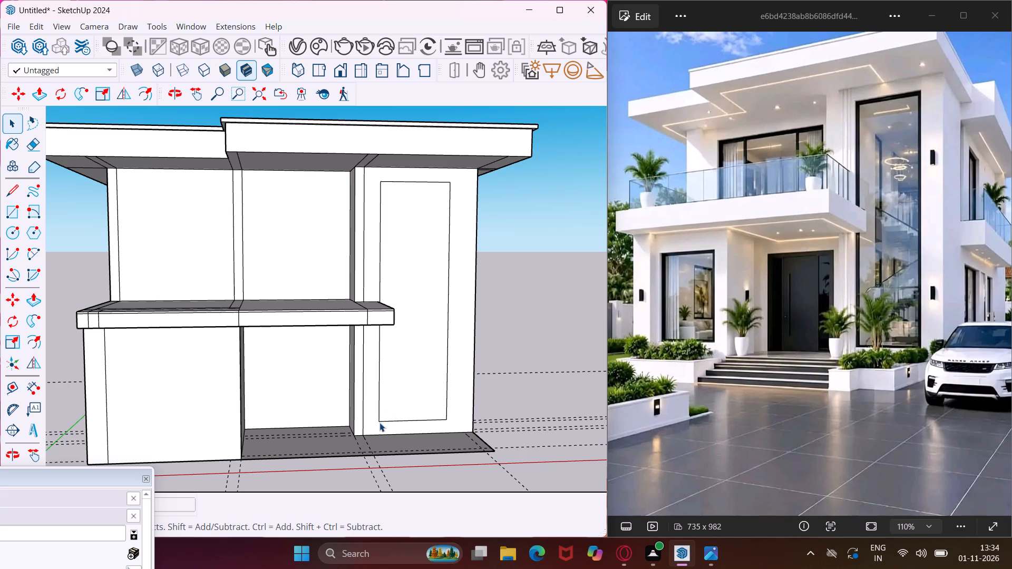
Copy the tall window rectangle's face along the red axis to a free spot beside the house, past the tall section.
left_click(395, 401)
key("m")
left_click(396, 400)
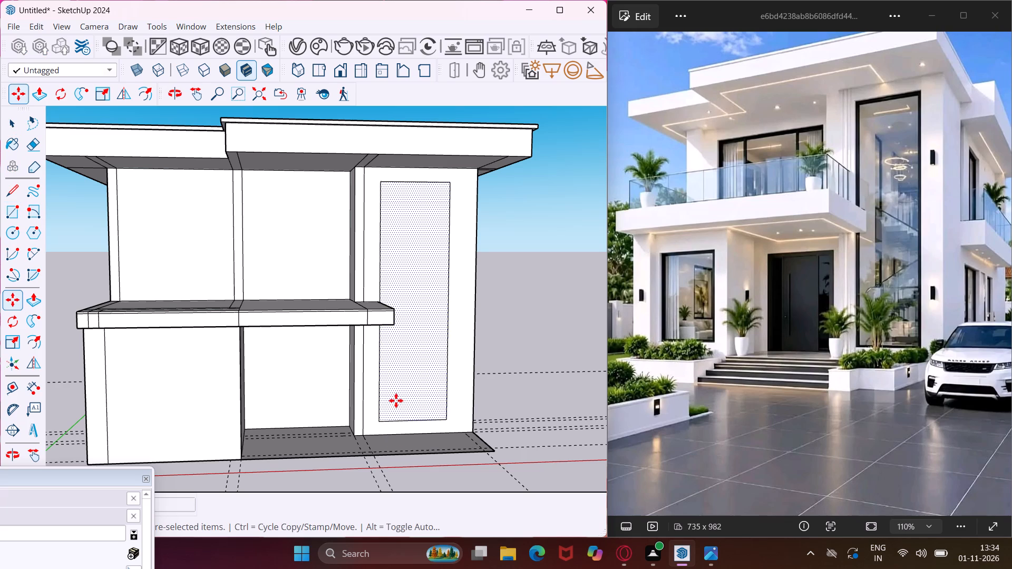
scroll(405, 397, "down", 7)
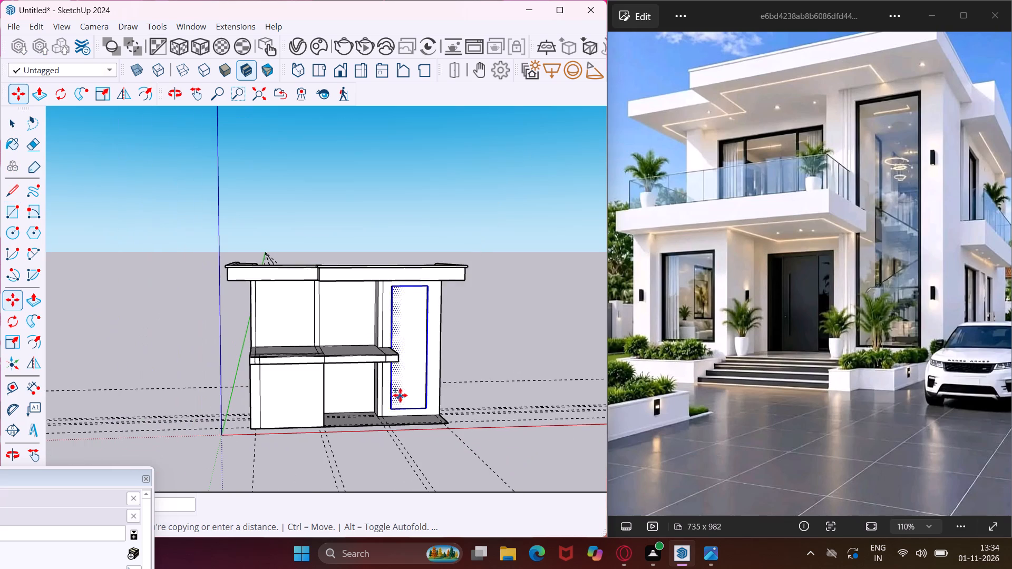
left_click(498, 401)
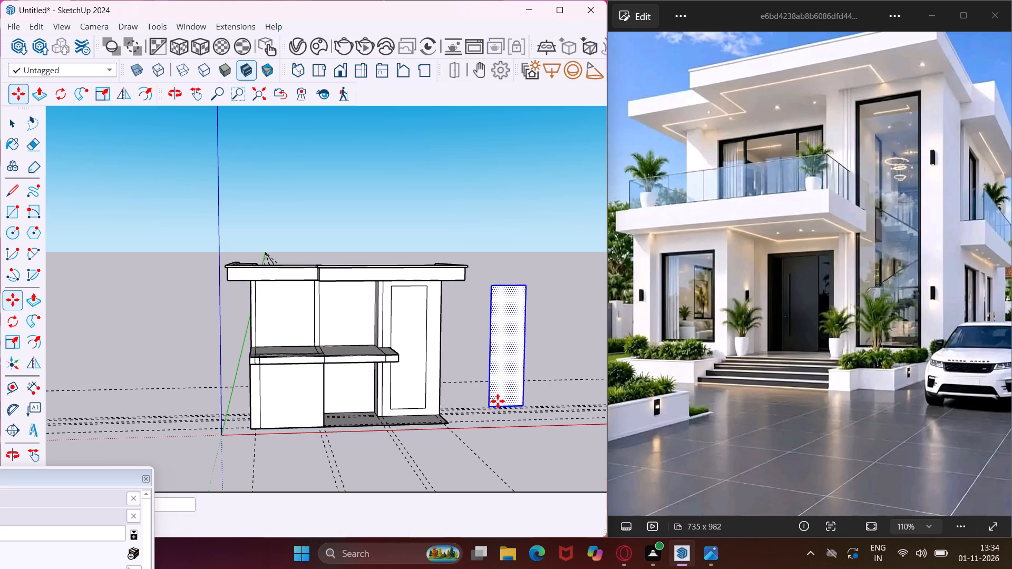
key("Escape")
key("space")
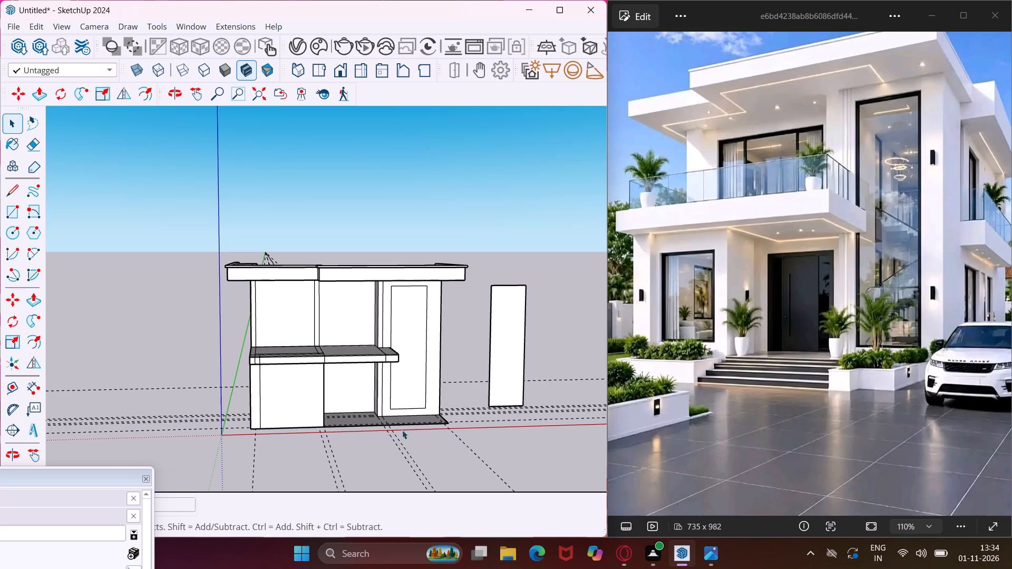
Erase the two vertical seam lines in the middle of the upper-floor front wall above the balcony.
scroll(336, 296, "up", 5)
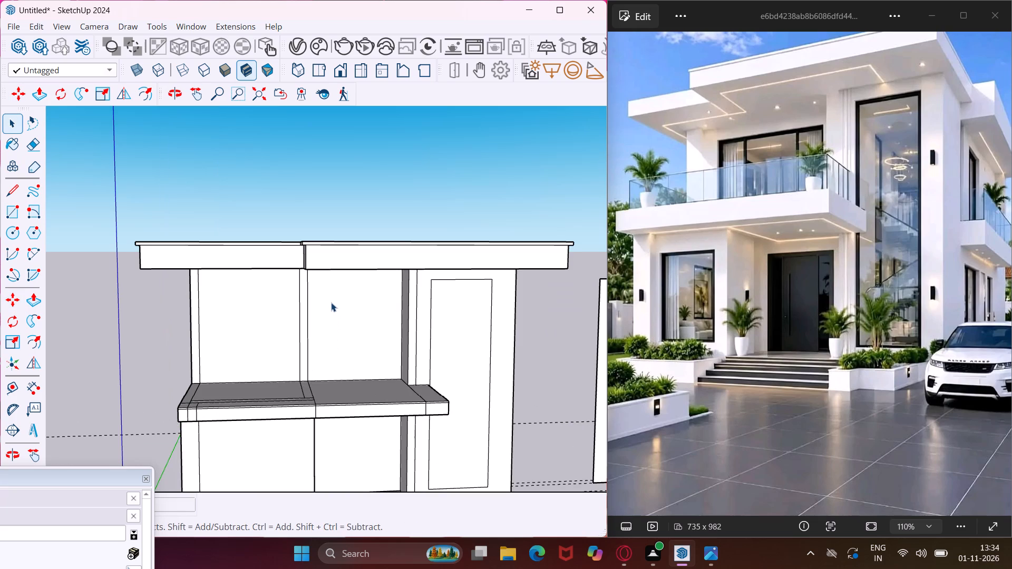
middle_click_drag(331, 302, 302, 281)
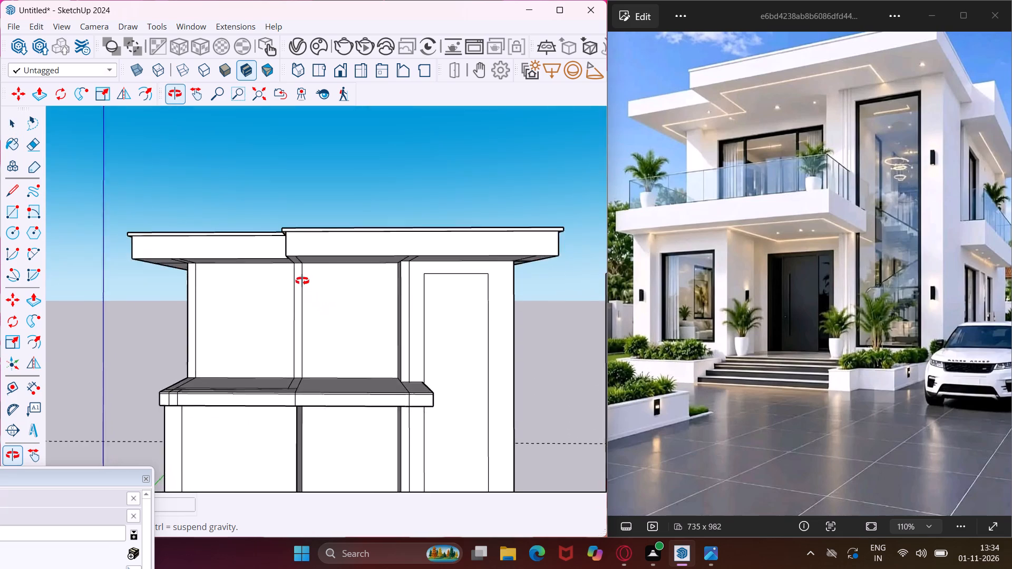
middle_click_drag(302, 281, 304, 265)
scroll(304, 265, "up", 1)
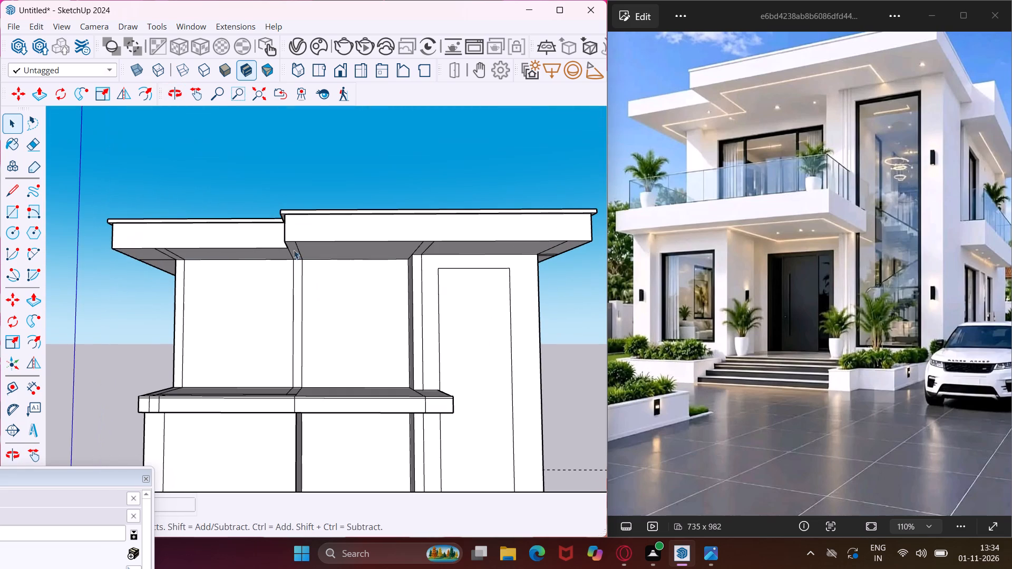
scroll(282, 216, "up", 8)
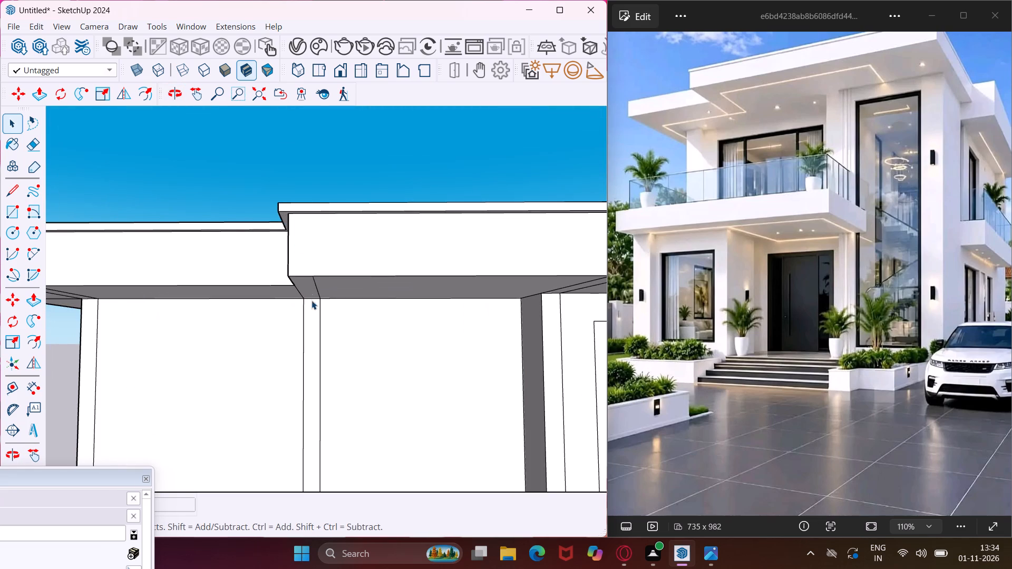
scroll(312, 305, "down", 5)
key("e")
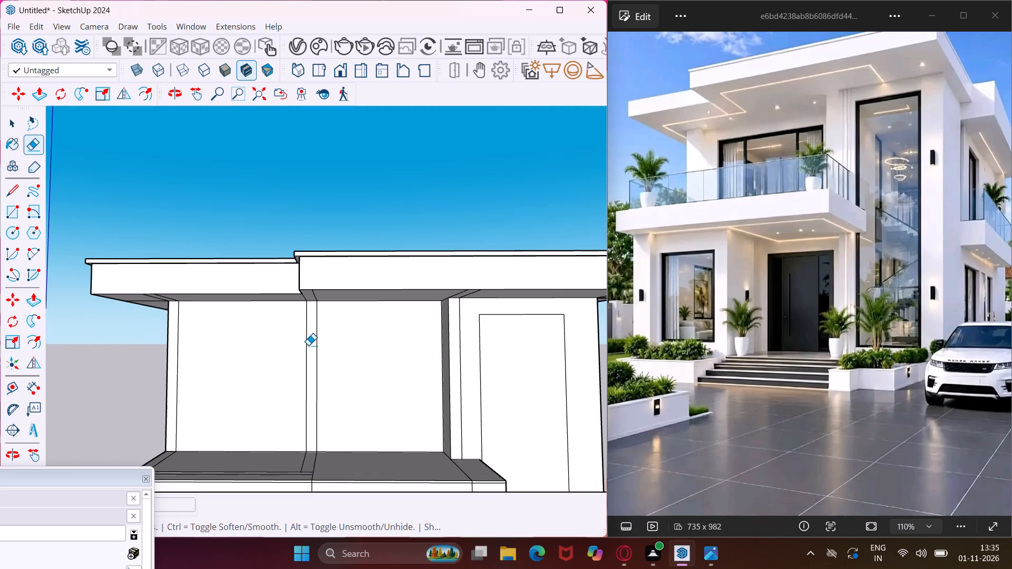
left_click(308, 347)
left_click(315, 352)
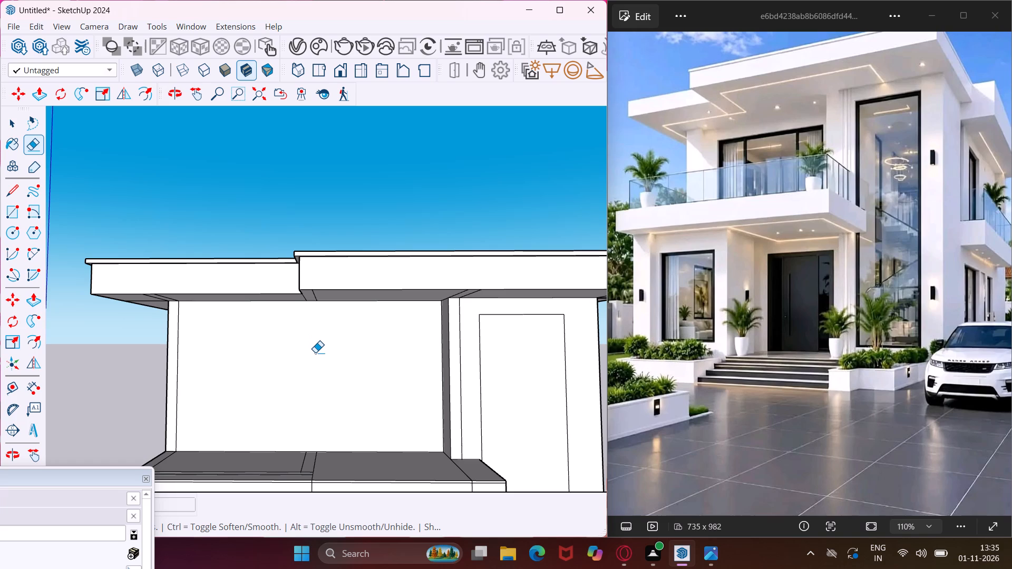
Erase the leftover construction lines across the balcony floor, including those near its two ends.
scroll(315, 352, "down", 6)
middle_click_drag(315, 354, 322, 443)
scroll(310, 413, "up", 2)
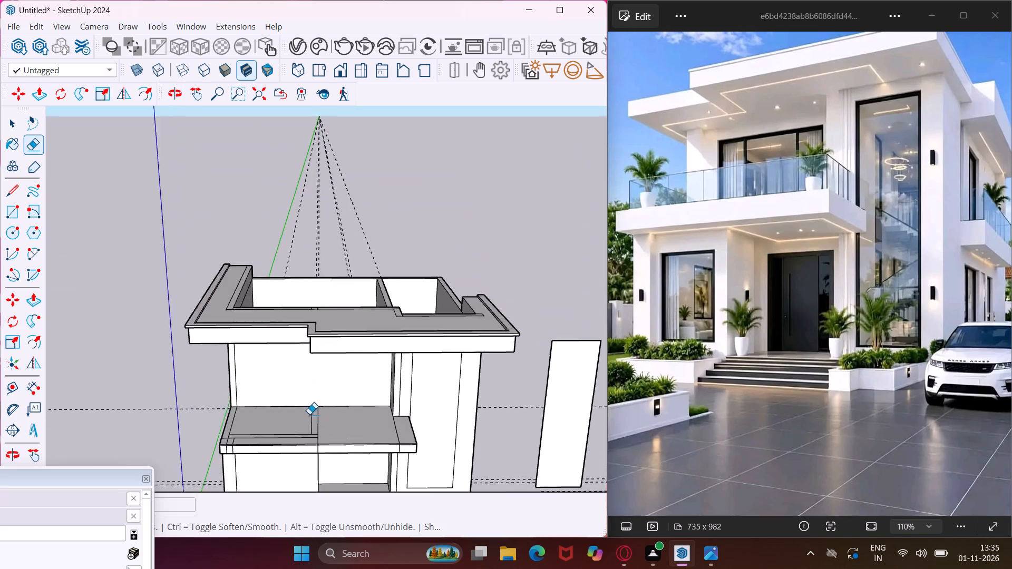
scroll(309, 414, "up", 7)
left_click_drag(298, 435, 339, 456)
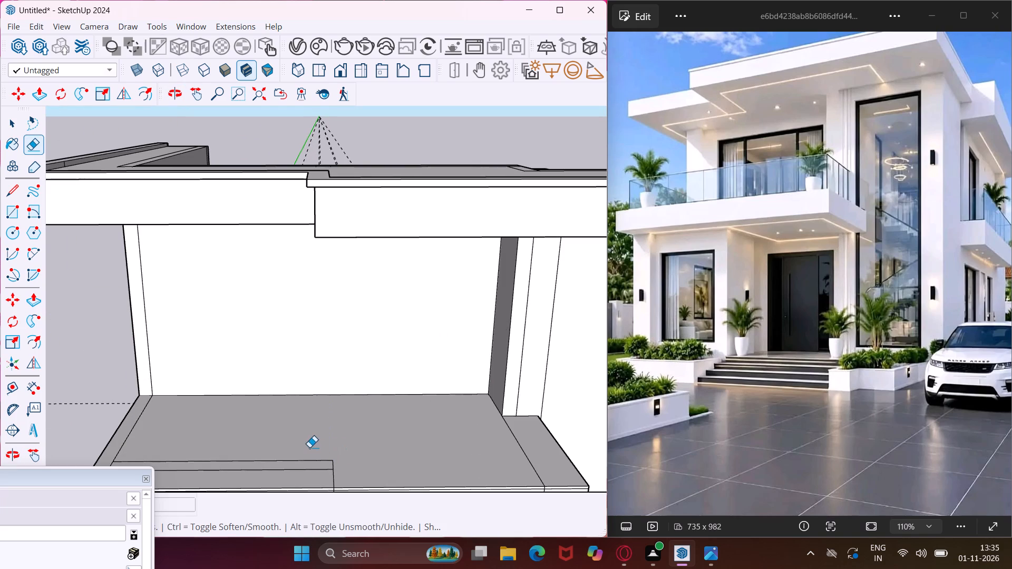
left_click_drag(309, 447, 311, 472)
left_click_drag(320, 460, 334, 474)
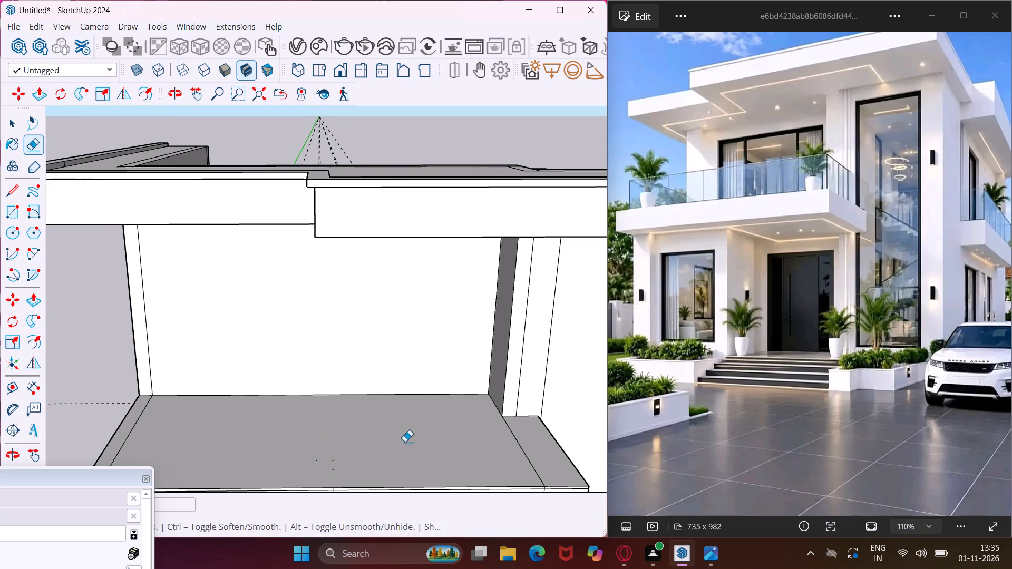
left_click(527, 462)
left_click(137, 422)
Erase the leftover lines at the balcony slab's front corner away from the tall section, on both its floor and front face.
scroll(221, 367, "down", 4)
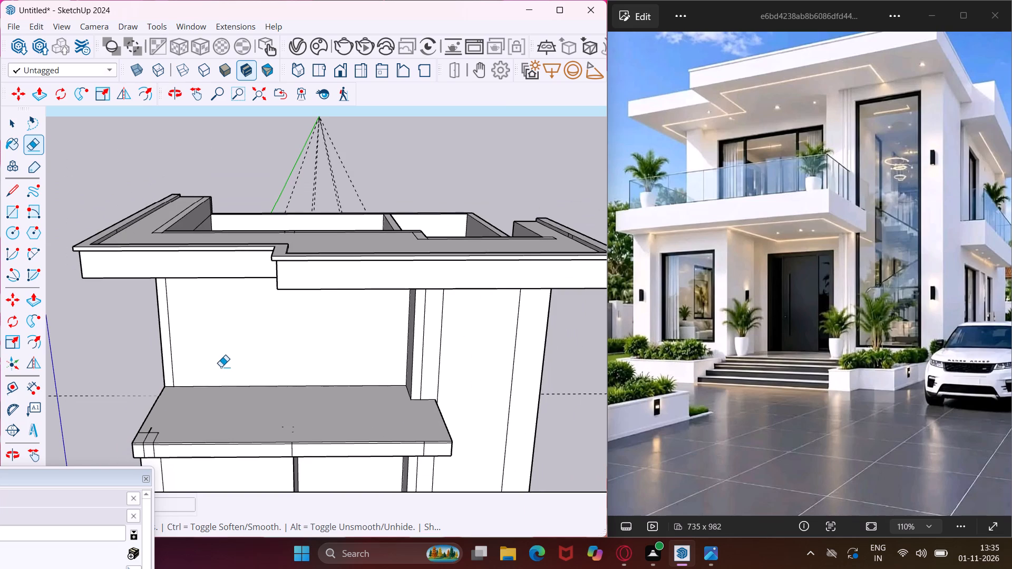
scroll(143, 457, "up", 12)
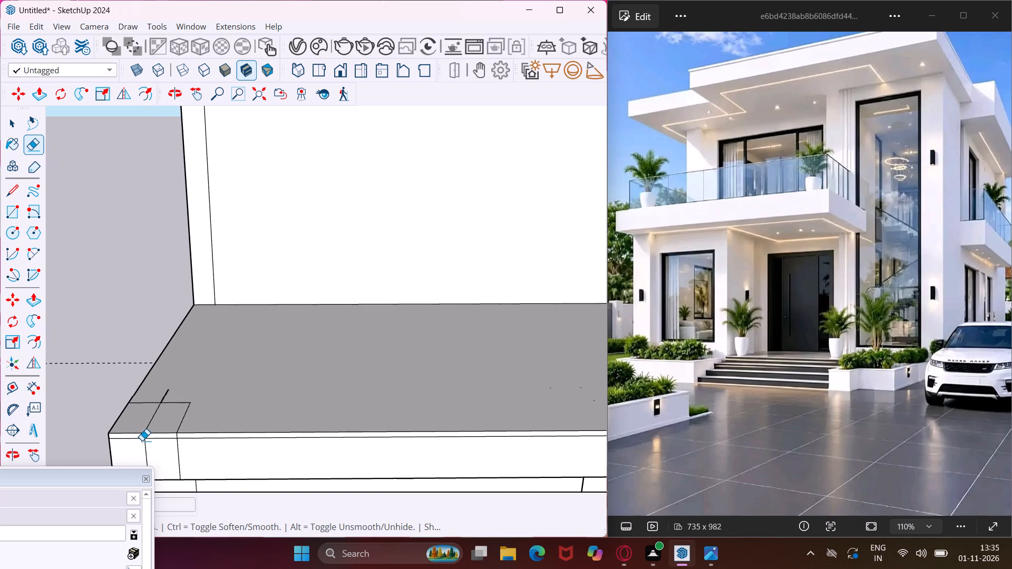
left_click(142, 440)
left_click_drag(142, 444, 180, 444)
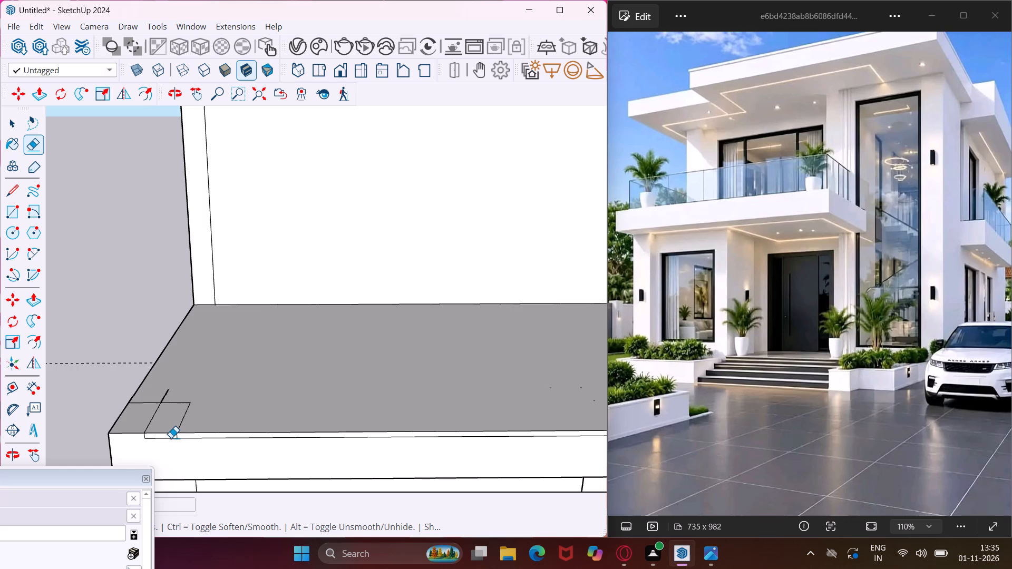
left_click(169, 437)
left_click(169, 437)
left_click(169, 438)
left_click_drag(148, 421, 200, 416)
left_click_drag(161, 386, 179, 411)
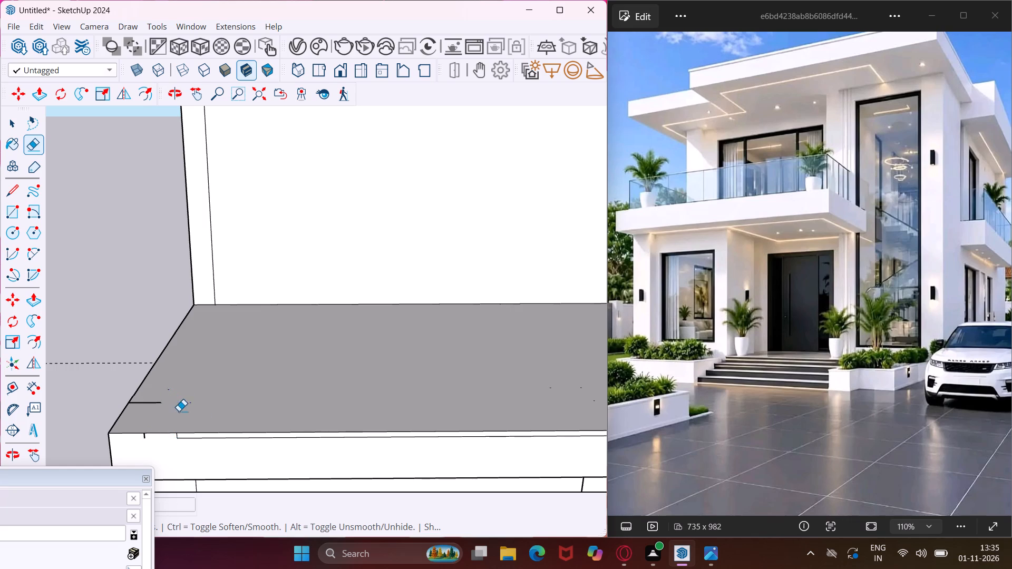
left_click_drag(154, 396, 157, 414)
scroll(143, 445, "up", 5)
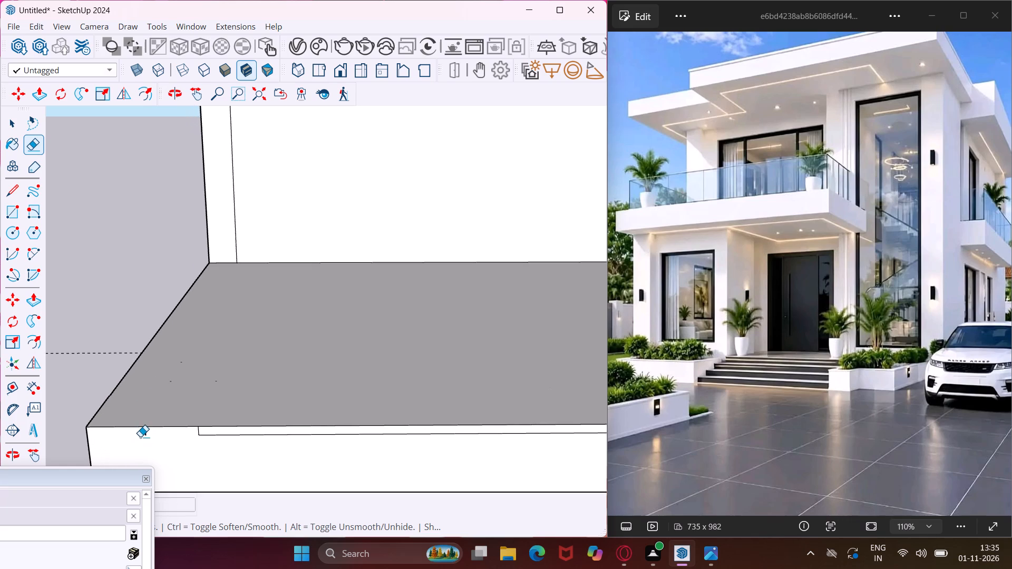
left_click_drag(140, 436, 157, 433)
left_click_drag(190, 439, 224, 432)
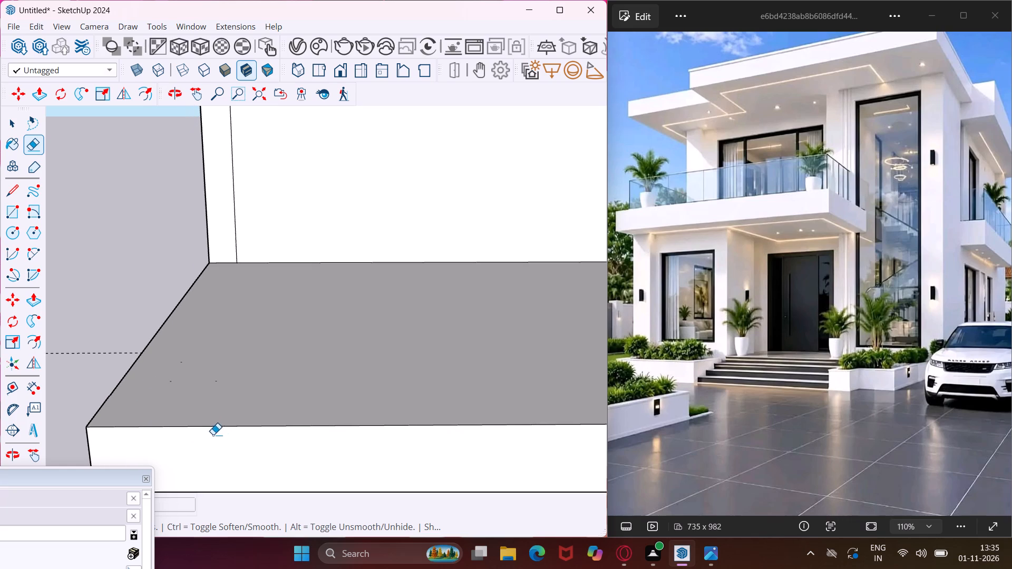
Erase the vertical seam and the thin horizontal line in the middle of the balcony slab's front face.
scroll(132, 401, "down", 15)
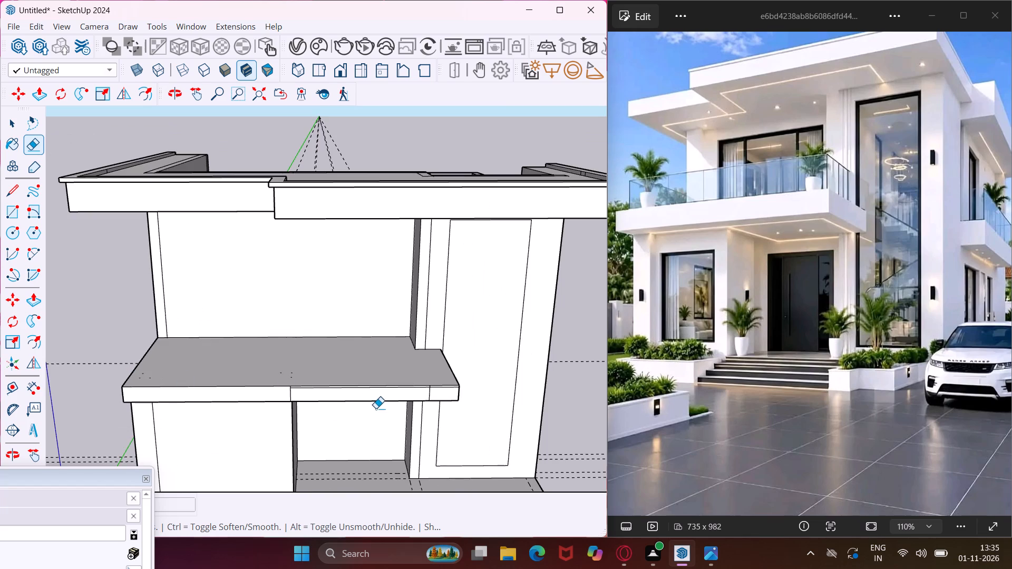
scroll(315, 394, "up", 15)
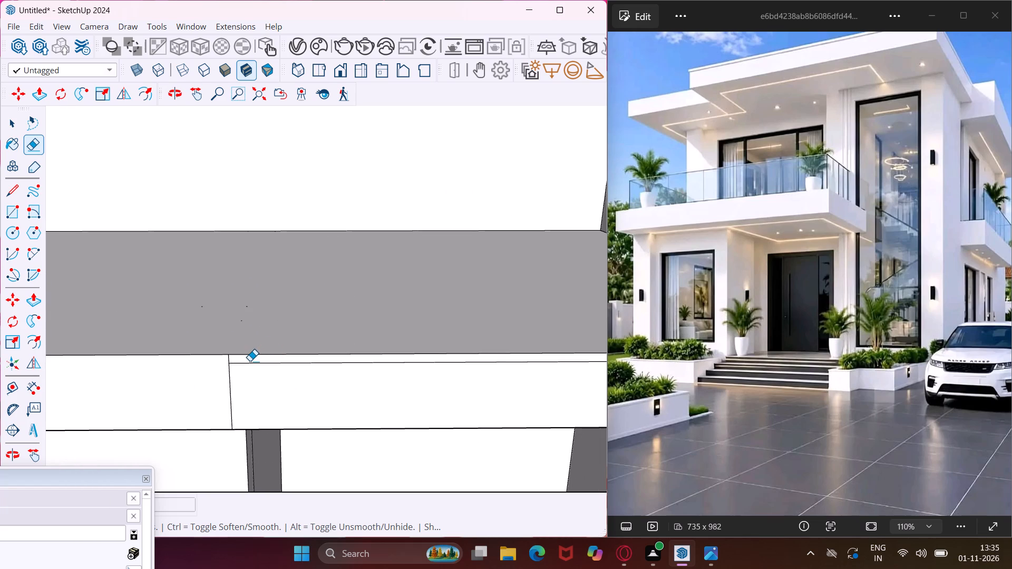
left_click(249, 361)
left_click(229, 373)
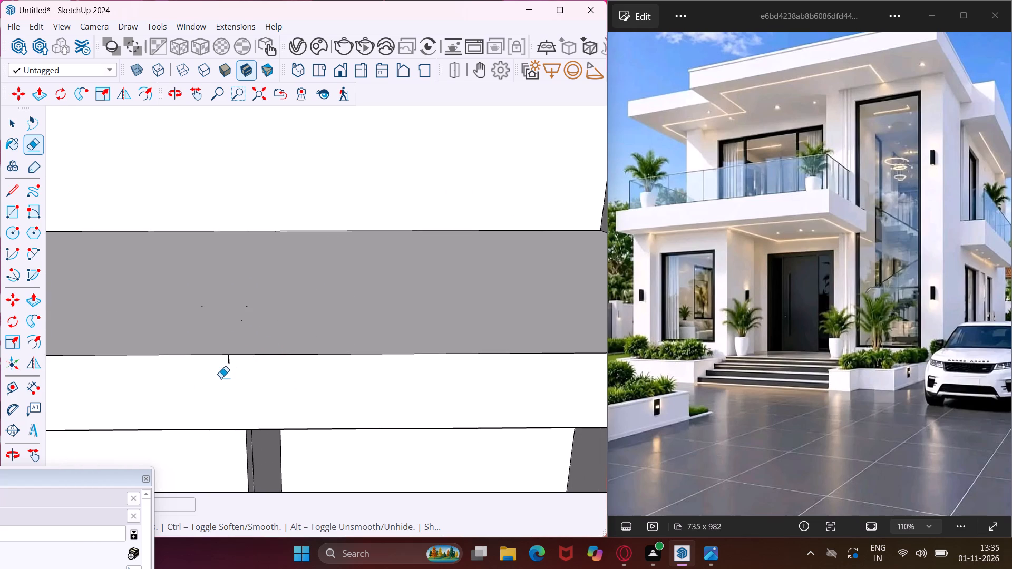
scroll(186, 388, "down", 1)
scroll(212, 371, "up", 6)
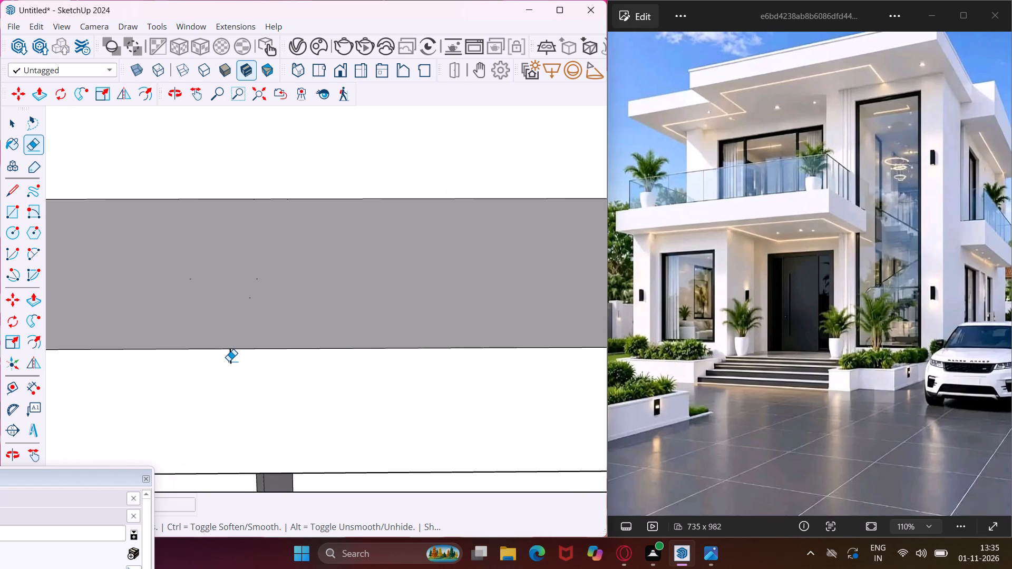
left_click(229, 361)
Erase the vertical seam and thin horizontal line on the balcony's front face at the end near the tall section.
scroll(210, 375, "down", 10)
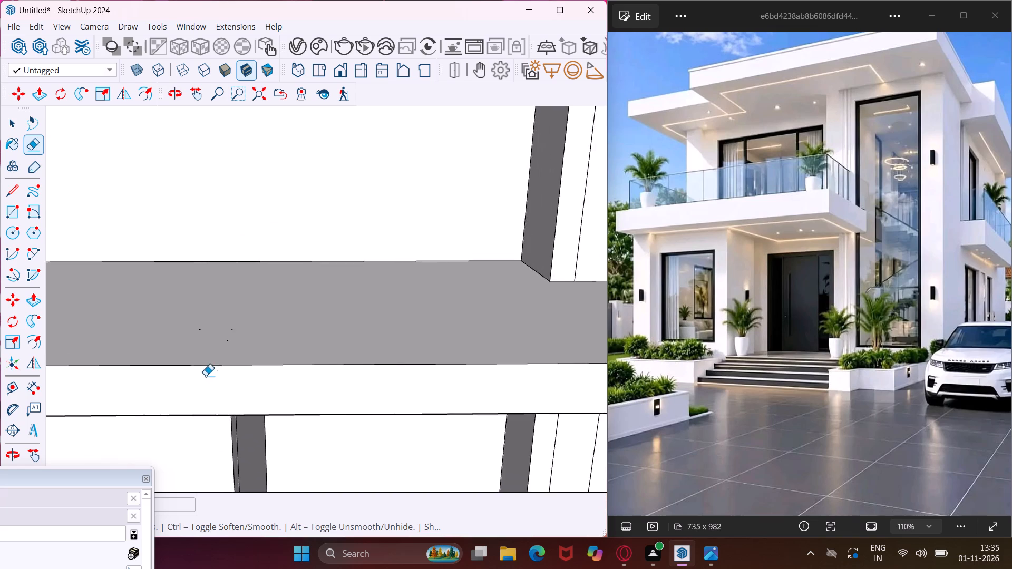
scroll(205, 375, "down", 8)
scroll(421, 378, "up", 7)
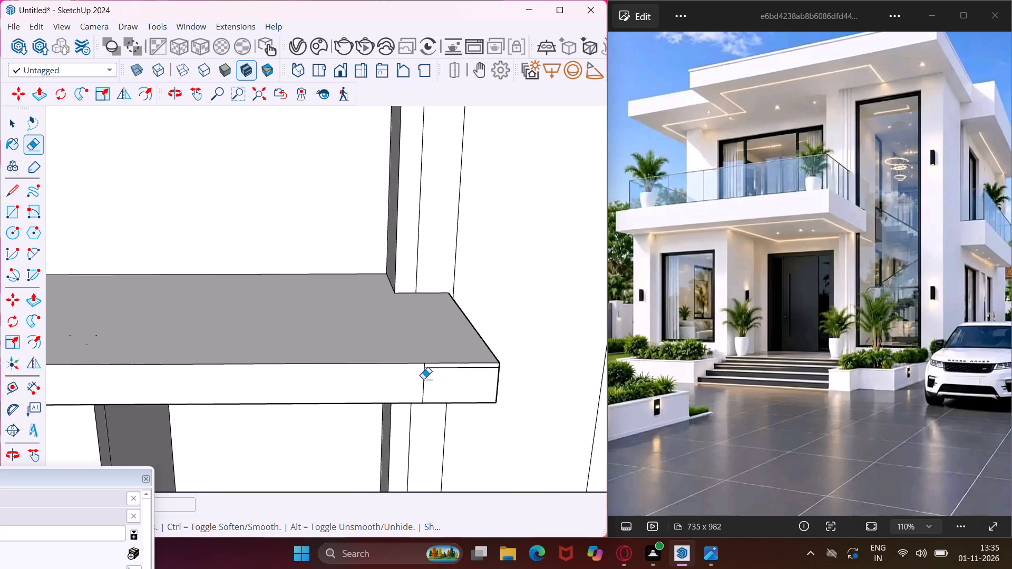
scroll(423, 379, "up", 6)
left_click(432, 353)
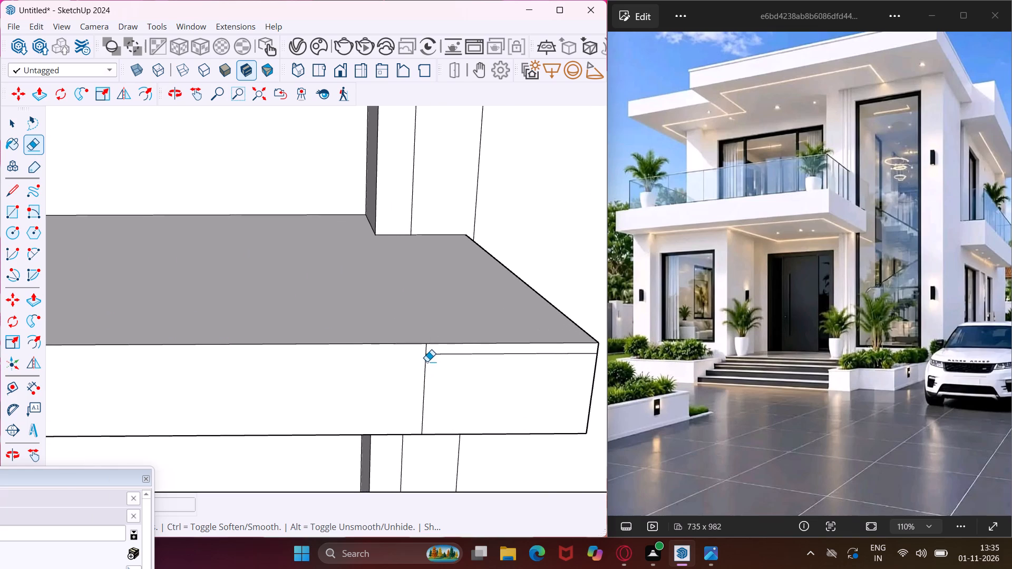
left_click_drag(420, 367, 445, 354)
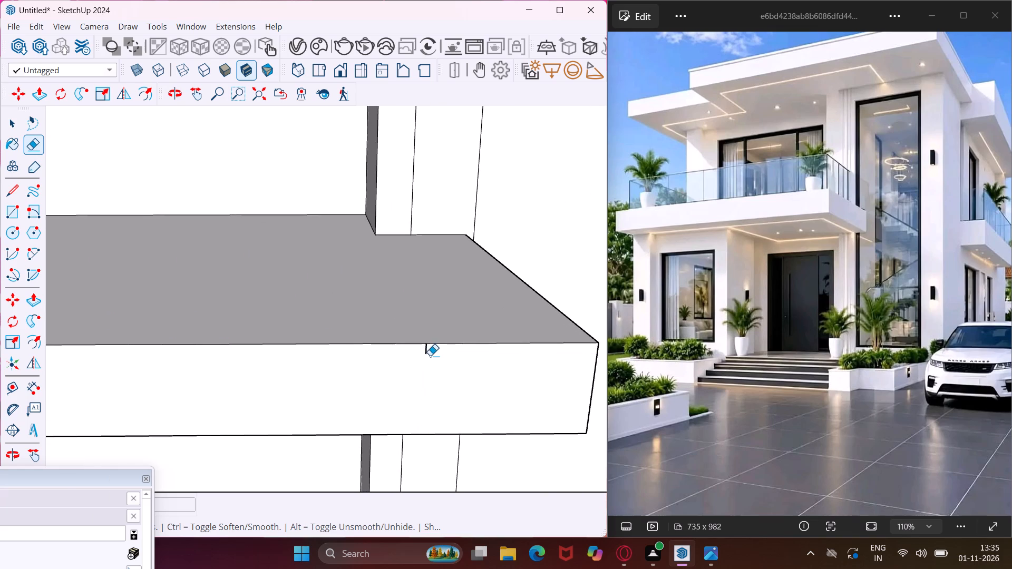
left_click(425, 353)
Erase the thin line running along the top of the balcony slab's side face beside the tall section.
middle_click_drag(435, 362, 247, 374)
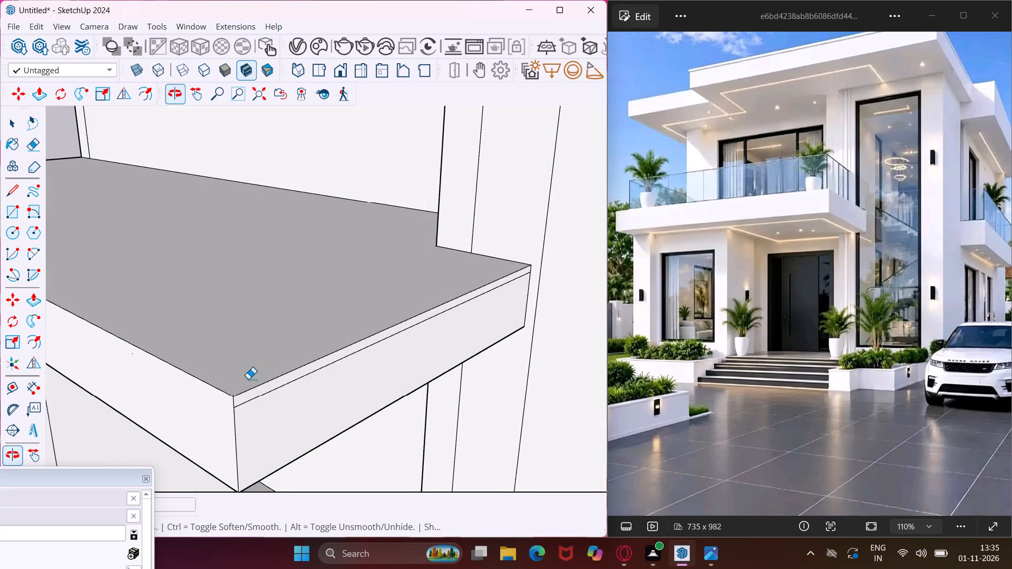
scroll(248, 396, "up", 2)
left_click(247, 400)
left_click(244, 399)
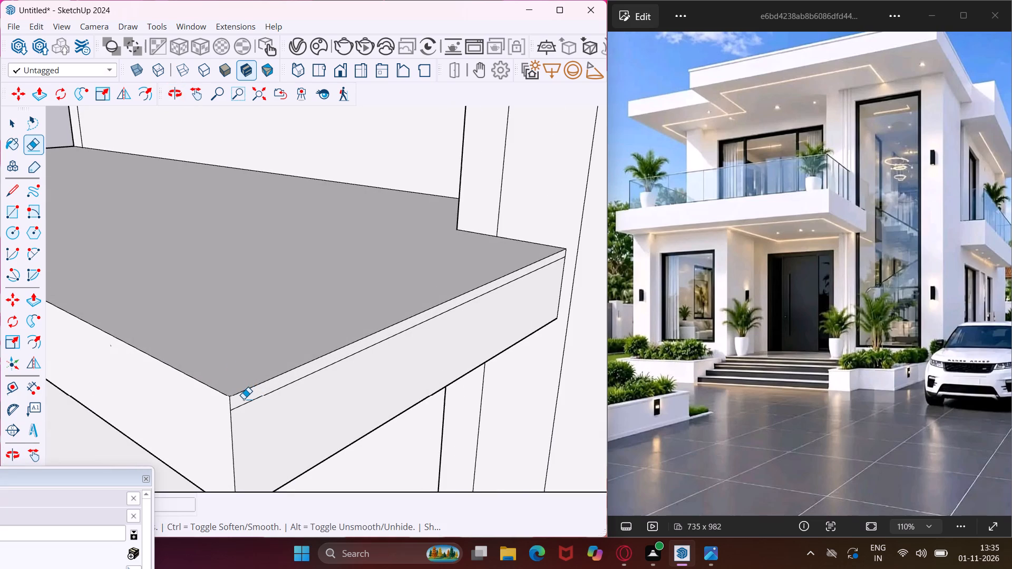
left_click(247, 400)
left_click(249, 402)
scroll(265, 396, "down", 3)
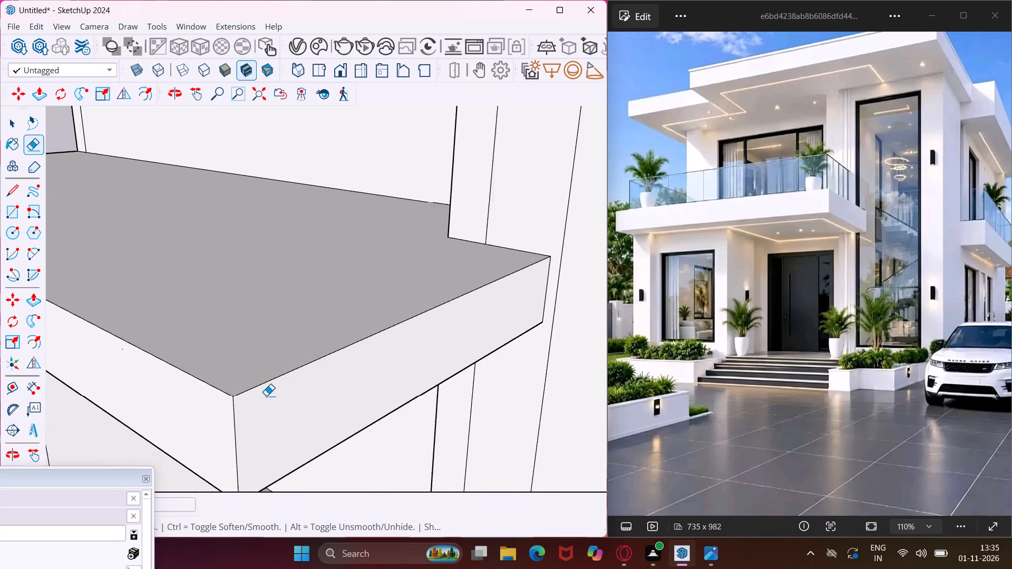
scroll(266, 396, "down", 2)
middle_click_drag(325, 419, 560, 398)
key("Escape")
key("space")
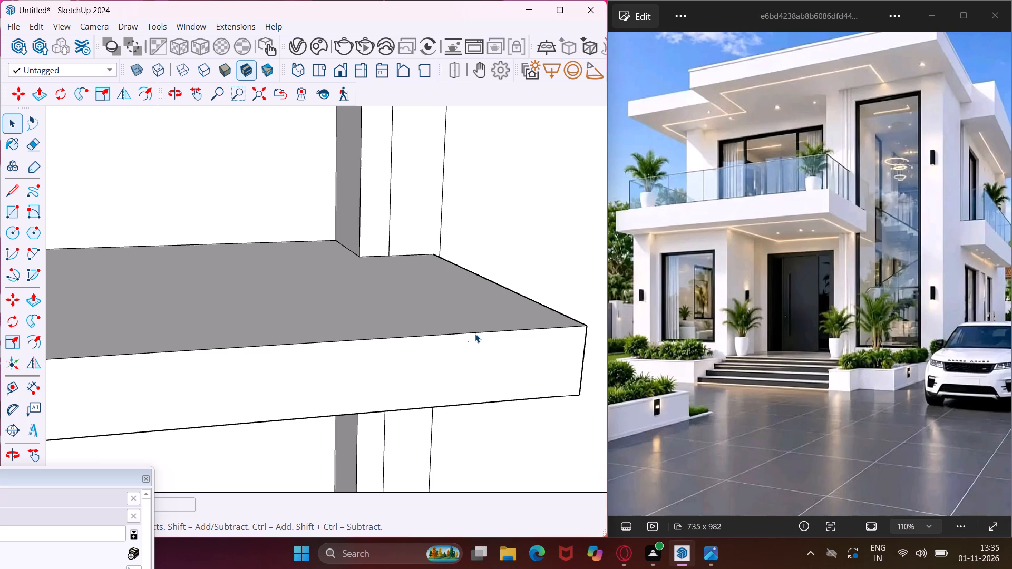
Erase the stray lines on the roof overhang's underside at the corner away from the tall section and near the roof step.
scroll(430, 279, "down", 7)
middle_click_drag(420, 259, 452, 312)
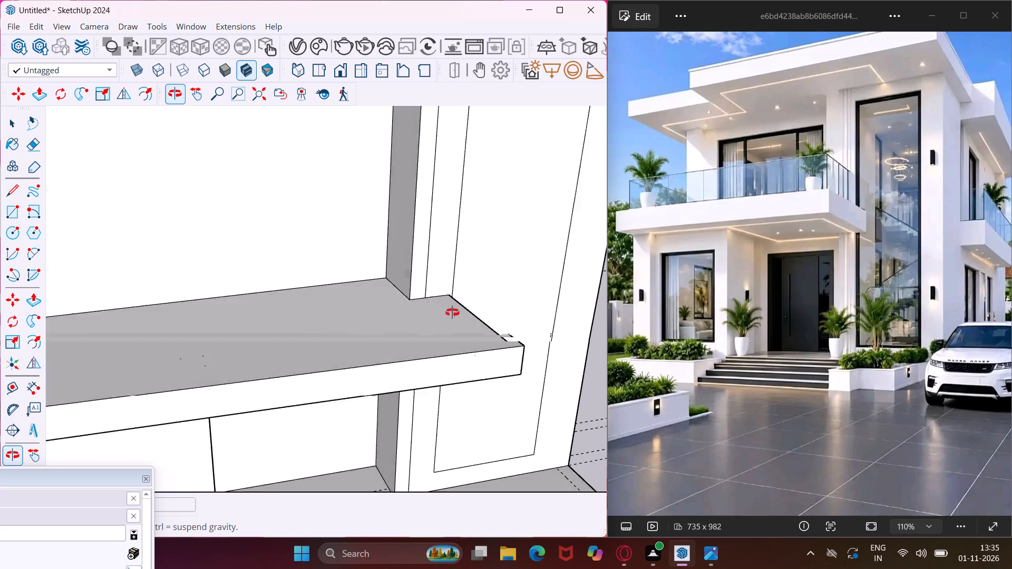
middle_click_drag(452, 312, 470, 369)
scroll(453, 348, "down", 3)
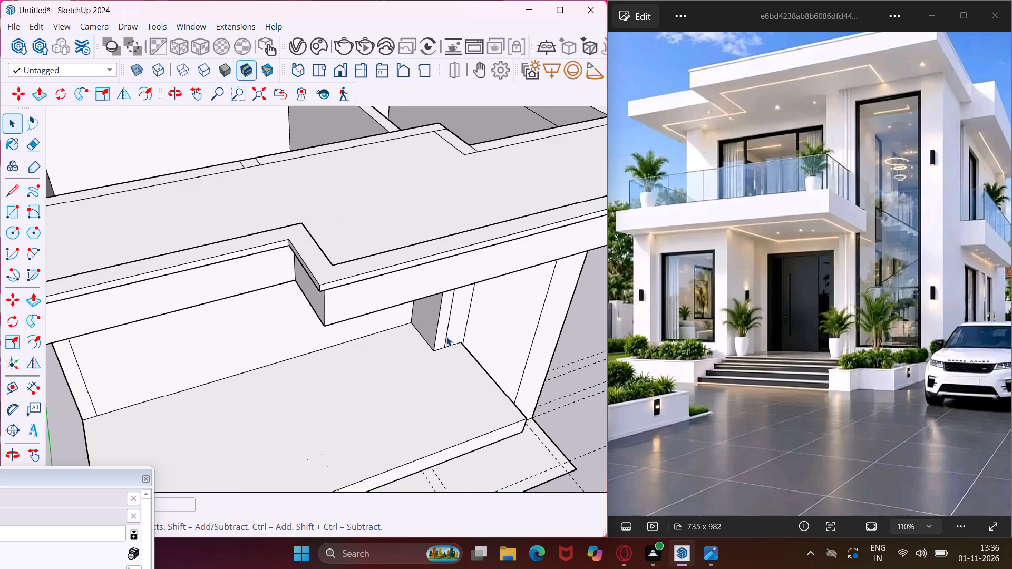
scroll(446, 337, "down", 4)
middle_click_drag(449, 337, 419, 131)
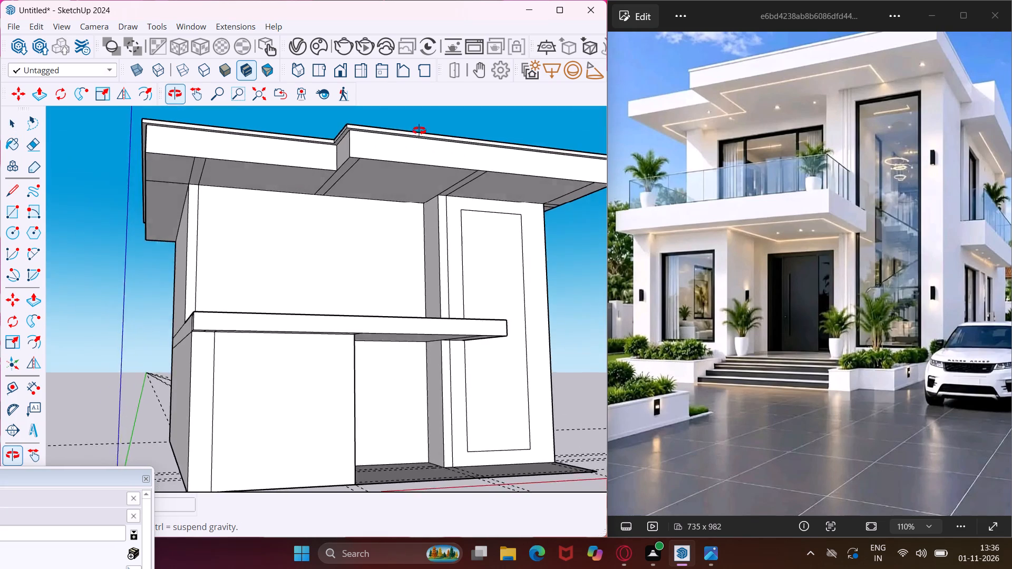
middle_click_drag(419, 131, 419, 116)
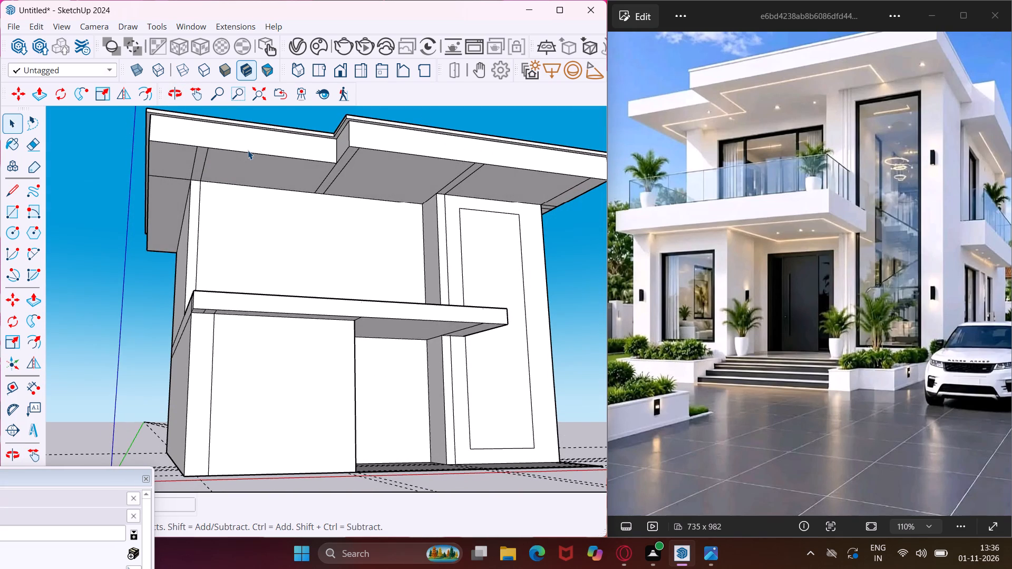
key("e")
scroll(191, 173, "up", 5)
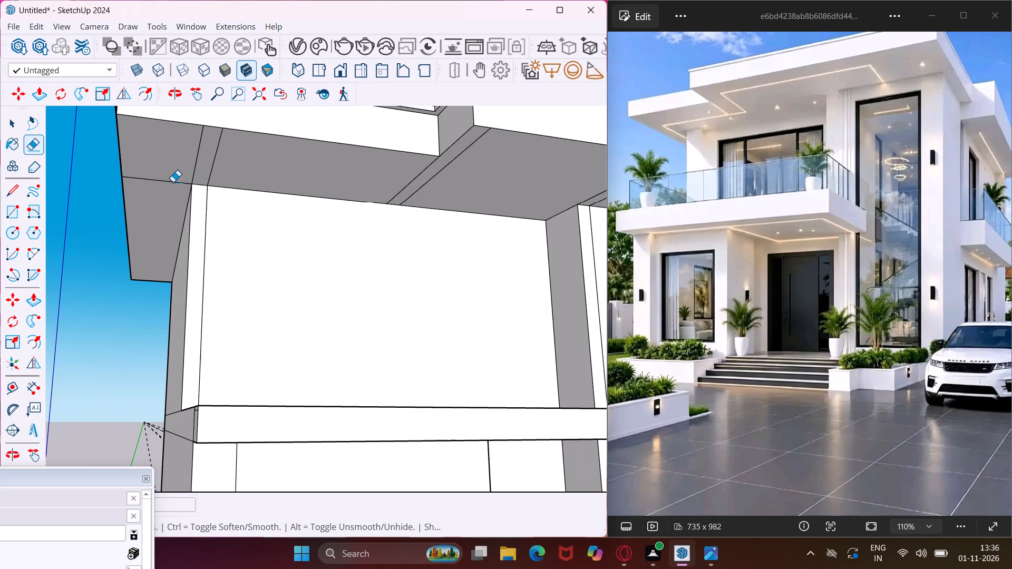
left_click(173, 182)
left_click_drag(191, 161, 216, 155)
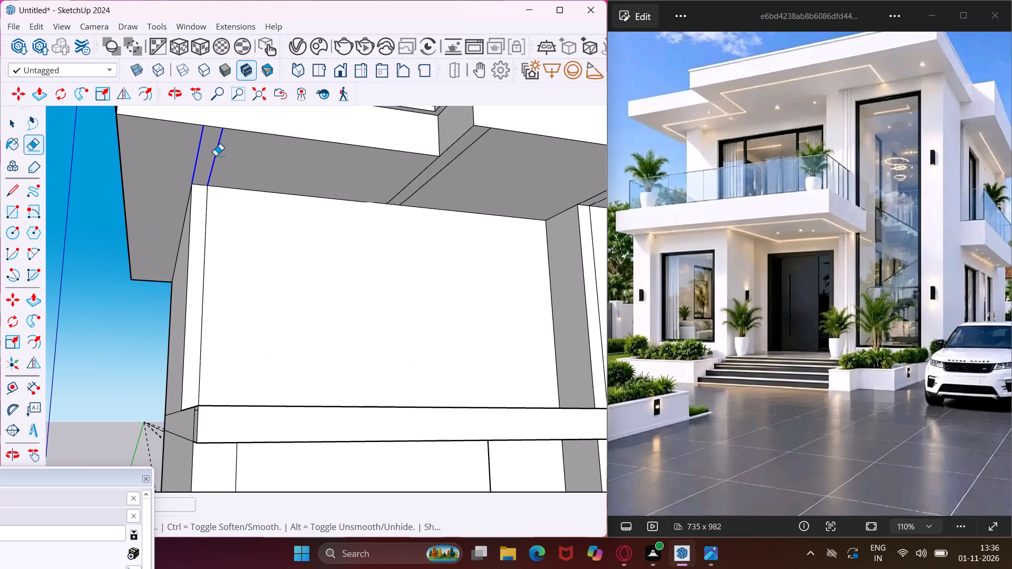
left_click_drag(216, 155, 220, 156)
left_click_drag(401, 178, 442, 186)
Erase the remaining stray lines on the roof overhang's underside around the top of the tall section, including its outer corner.
scroll(353, 166, "down", 5)
scroll(332, 221, "down", 4)
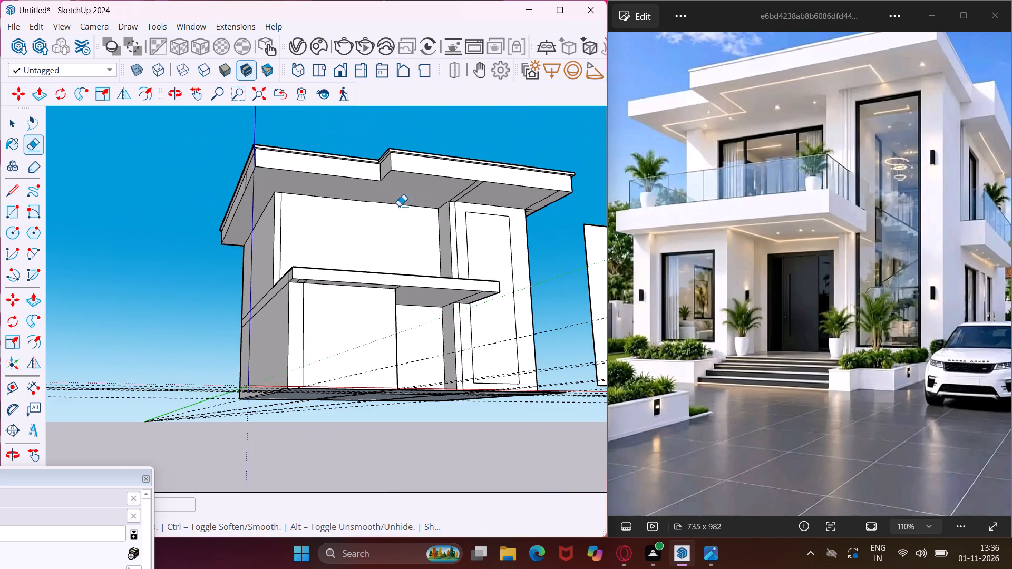
scroll(498, 205, "up", 6)
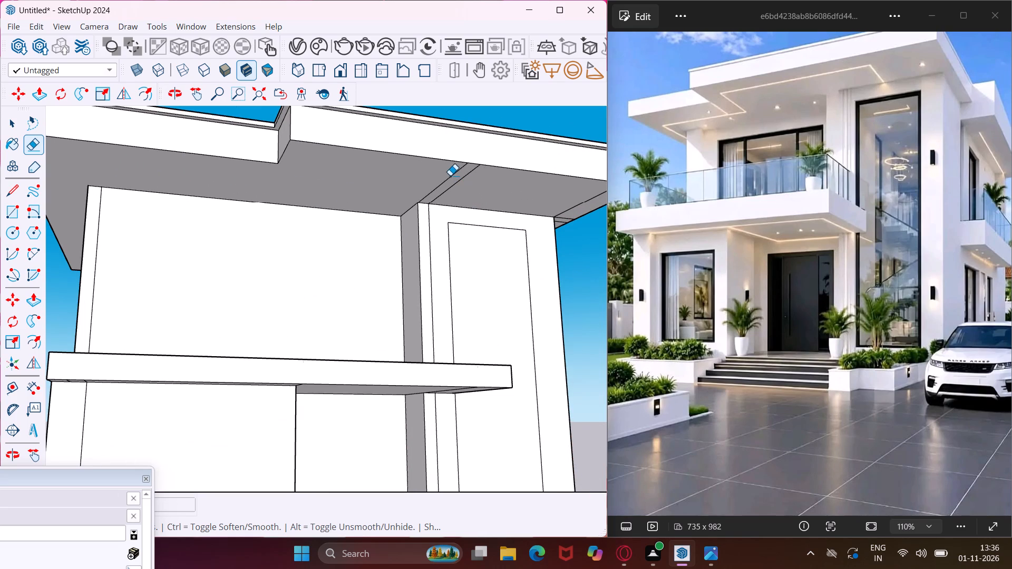
left_click_drag(450, 175, 474, 181)
scroll(386, 194, "down", 4)
middle_click_drag(520, 202, 372, 190)
scroll(491, 176, "up", 6)
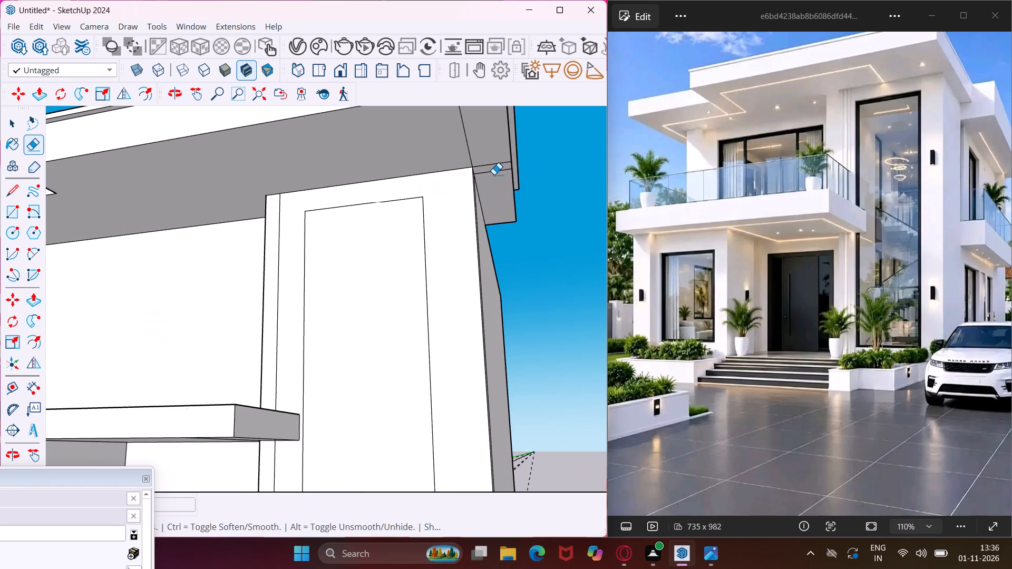
left_click(496, 174)
left_click_drag(495, 158, 498, 174)
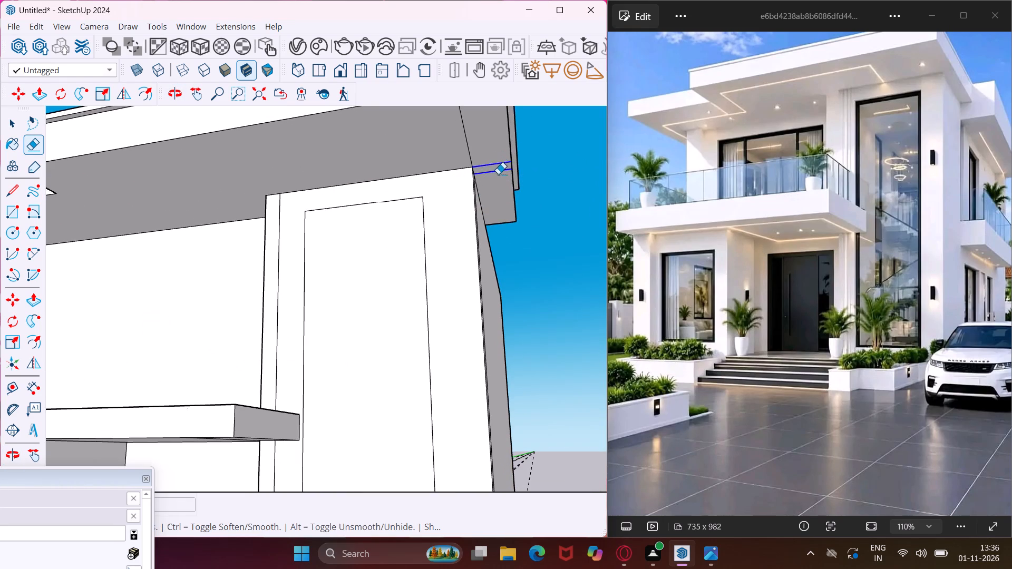
left_click_drag(498, 174, 498, 176)
left_click_drag(462, 151, 475, 153)
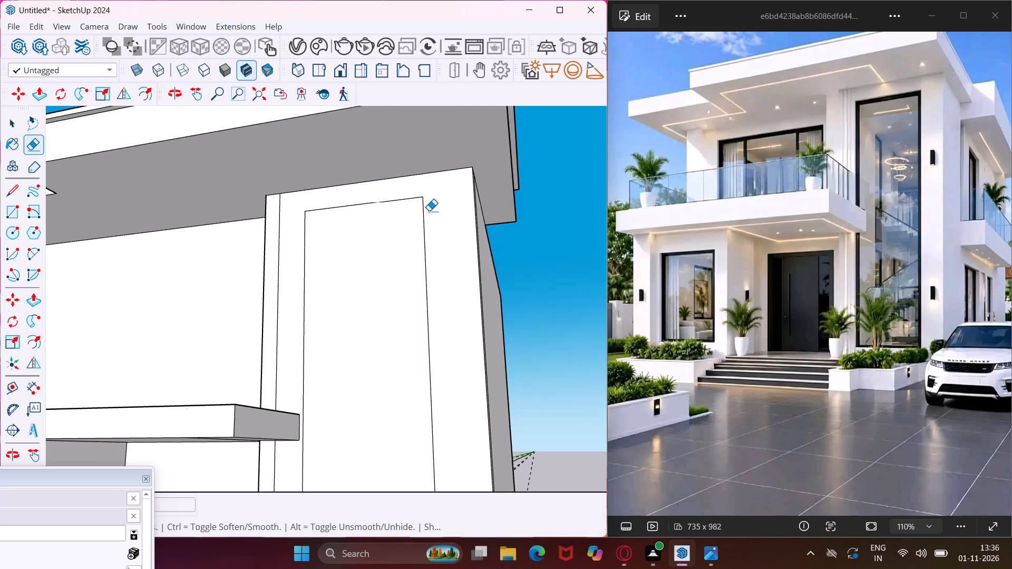
key("Escape")
key("space")
Erase the short seam on the balcony's underside at the corner of the projecting ground-floor wall.
scroll(351, 208, "down", 9)
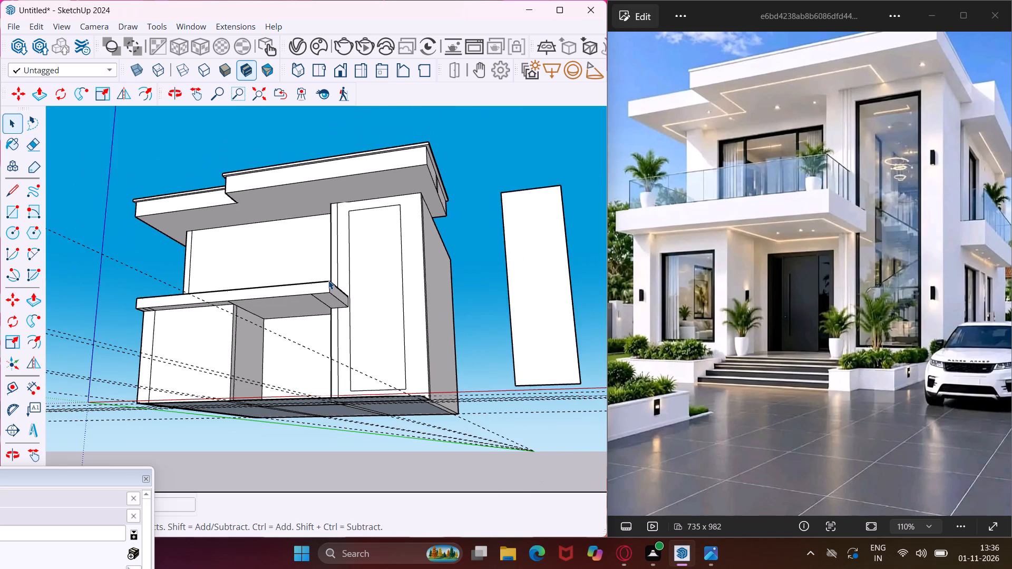
scroll(307, 304, "up", 4)
middle_click_drag(304, 288, 403, 250)
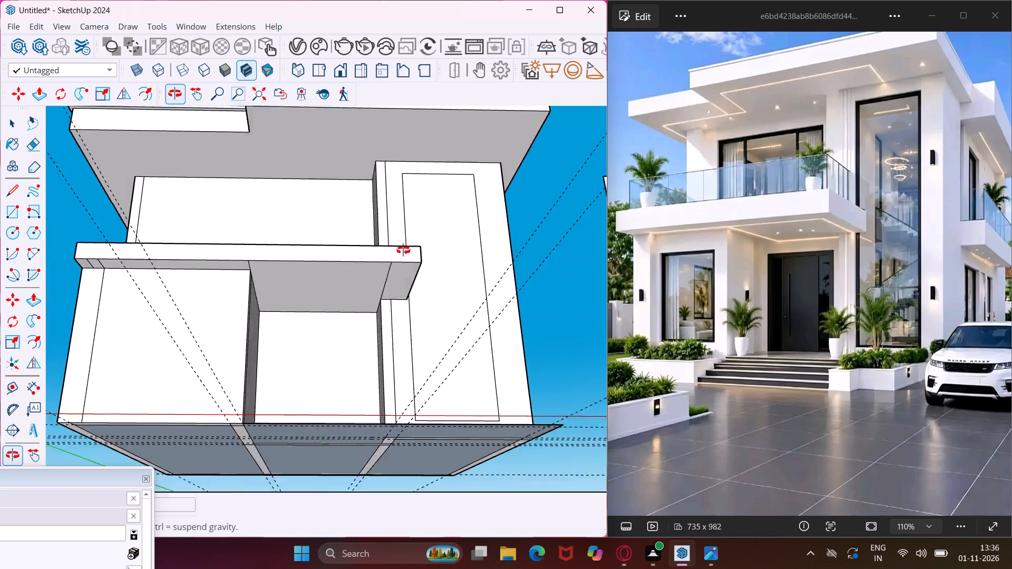
middle_click_drag(403, 250, 442, 240)
scroll(309, 268, "up", 5)
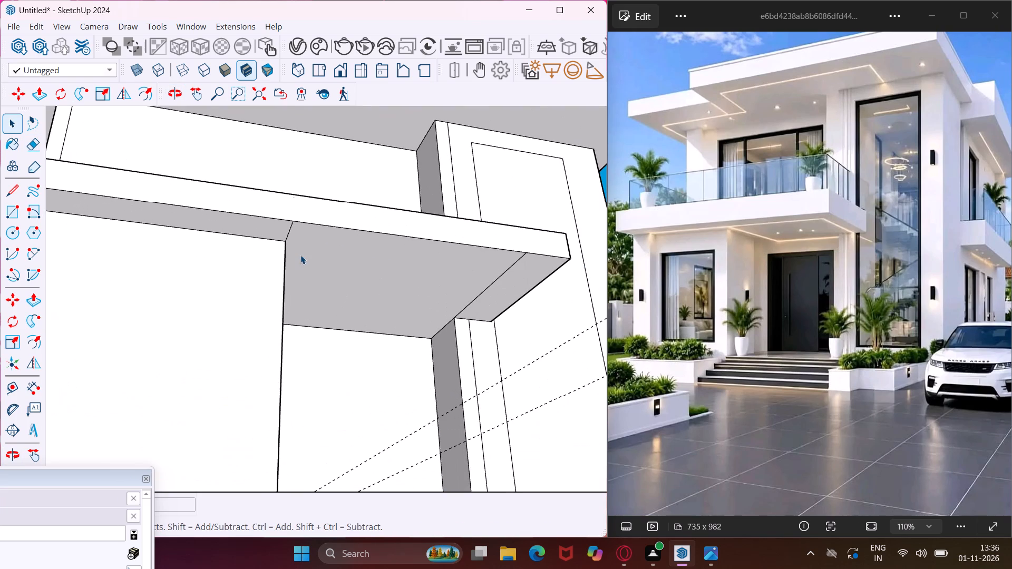
key("e")
scroll(289, 221, "up", 2)
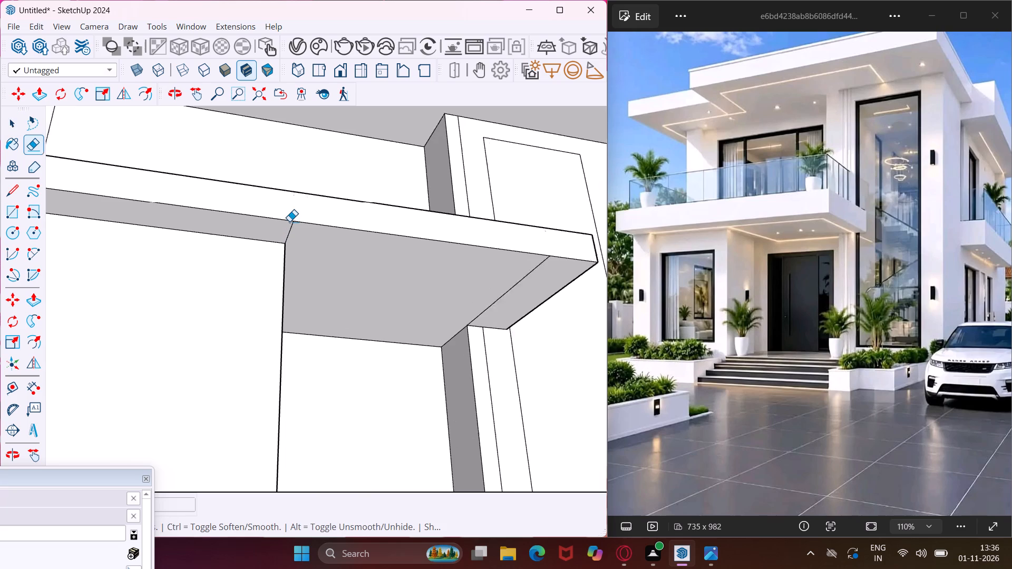
scroll(289, 221, "up", 1)
left_click(291, 227)
scroll(305, 248, "down", 3)
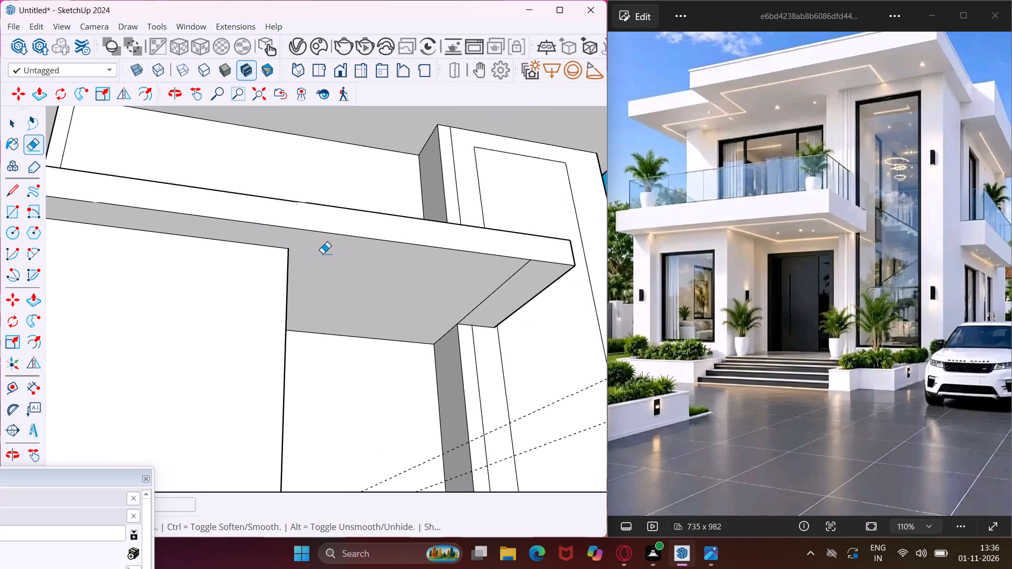
Erase the stray line crossing the balcony slab's underside near its outer end beside the tall section.
left_click(509, 282)
scroll(463, 270, "down", 5)
middle_click_drag(421, 290, 406, 407)
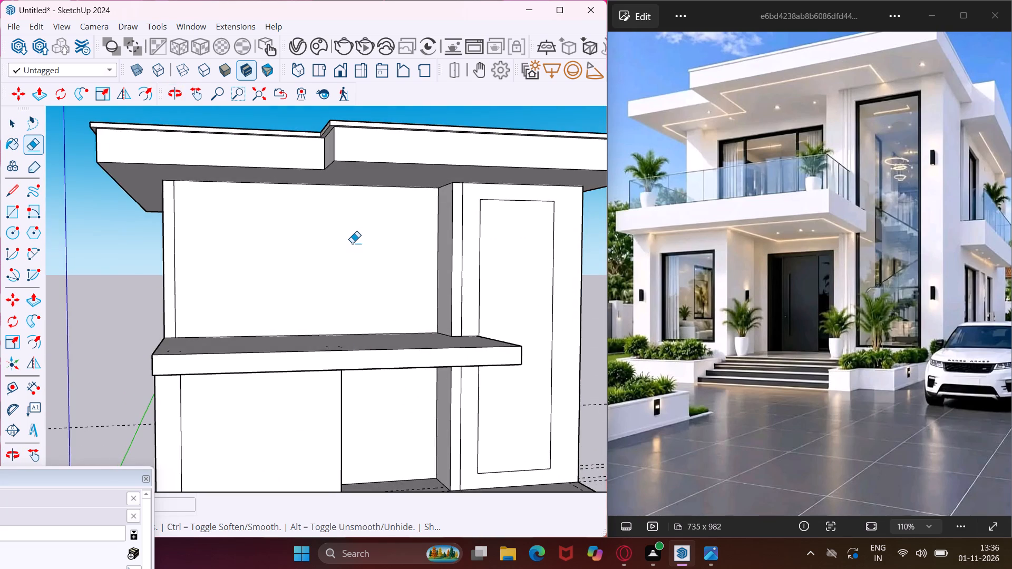
scroll(352, 243, "down", 4)
key("Escape")
key("space")
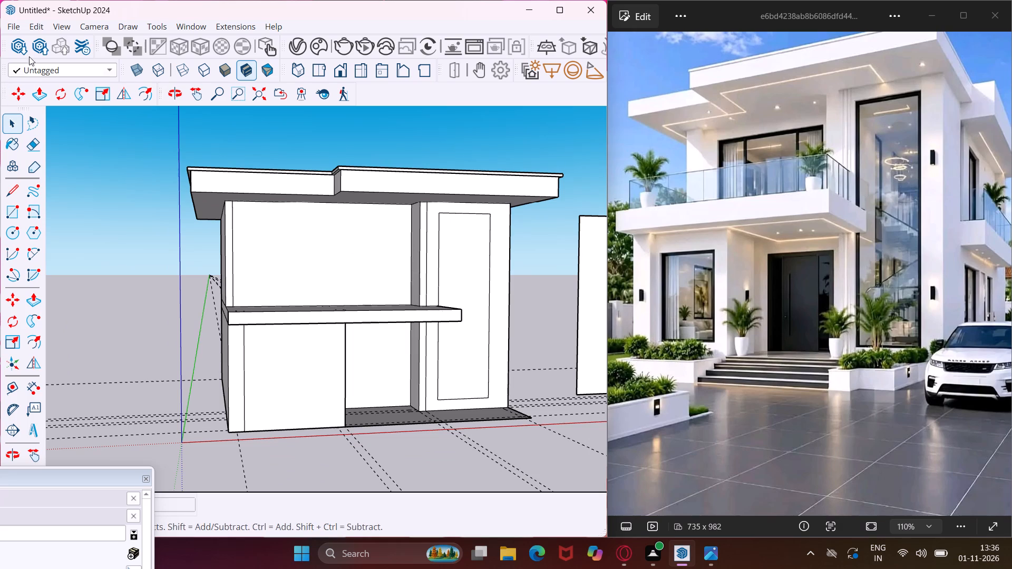
Delete all construction guides from the model.
left_click(31, 23)
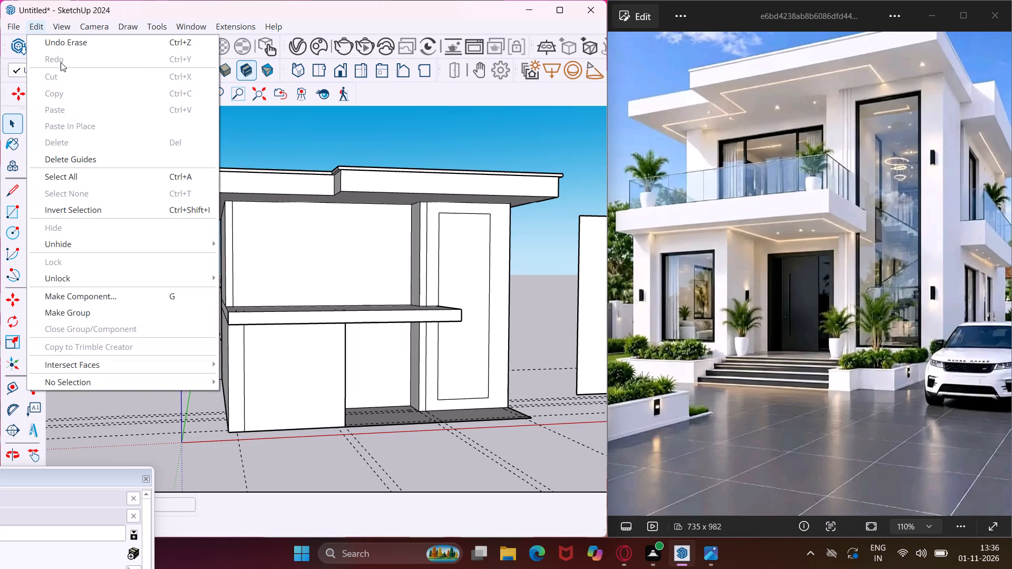
left_click(80, 153)
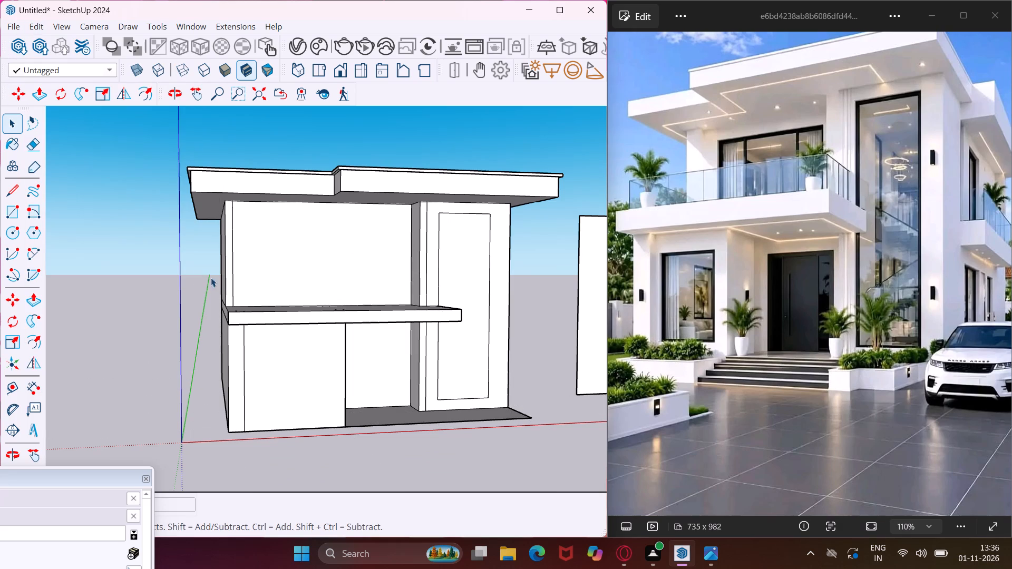
Raise the top of the tall section's outer side wall with Push/Pull until level with the top of the adjoining roof overhang.
scroll(200, 268, "down", 5)
middle_click_drag(406, 285, 252, 352)
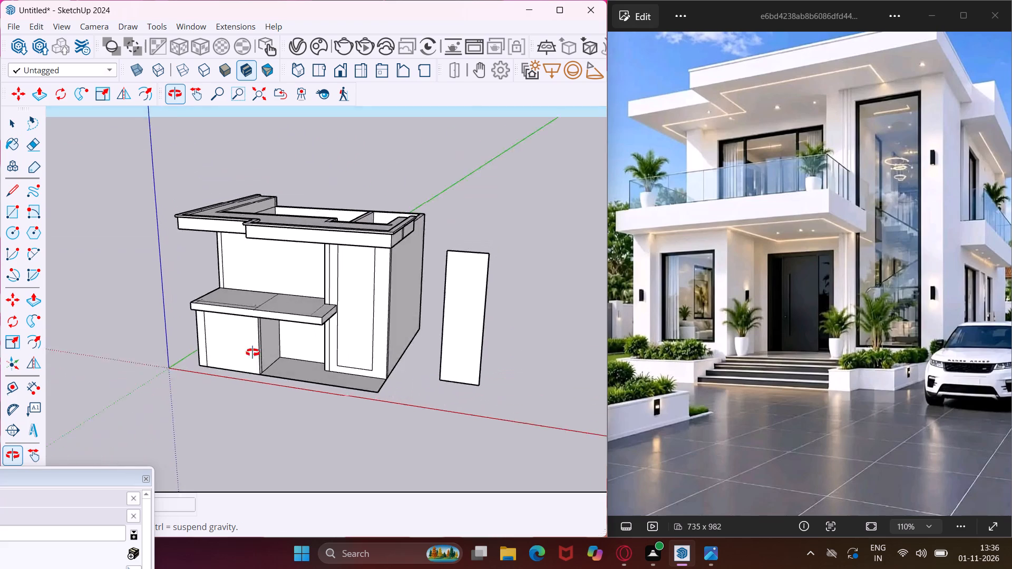
middle_click_drag(252, 352, 78, 380)
scroll(415, 260, "up", 4)
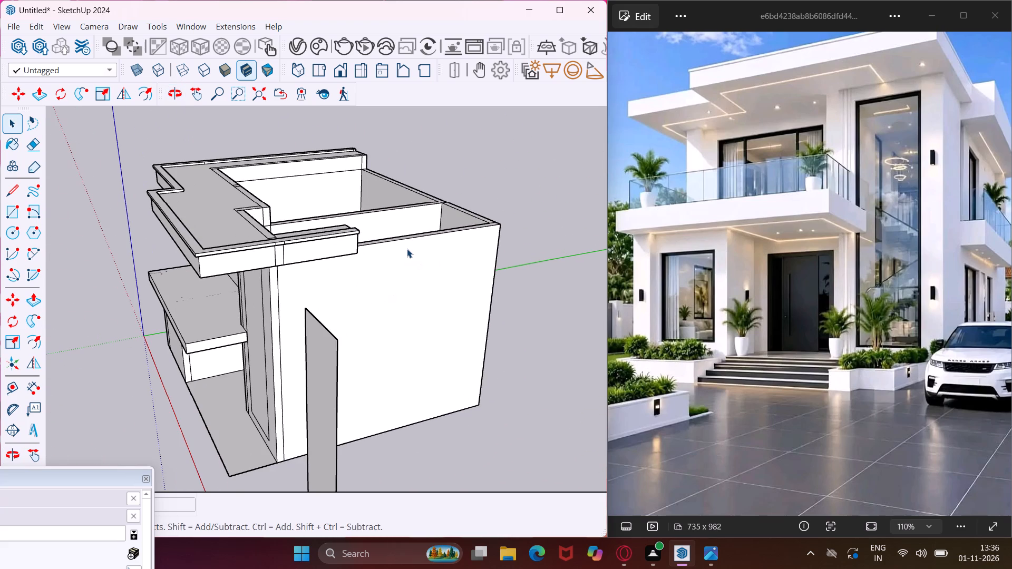
middle_click_drag(407, 249, 74, 399)
middle_click_drag(197, 346, 212, 320)
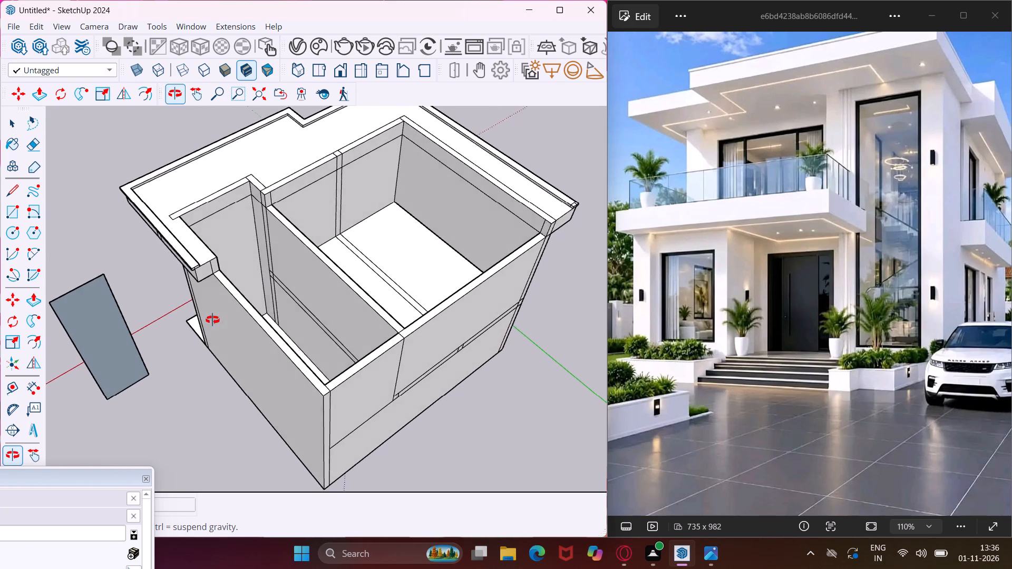
middle_click_drag(212, 320, 213, 317)
scroll(226, 300, "up", 6)
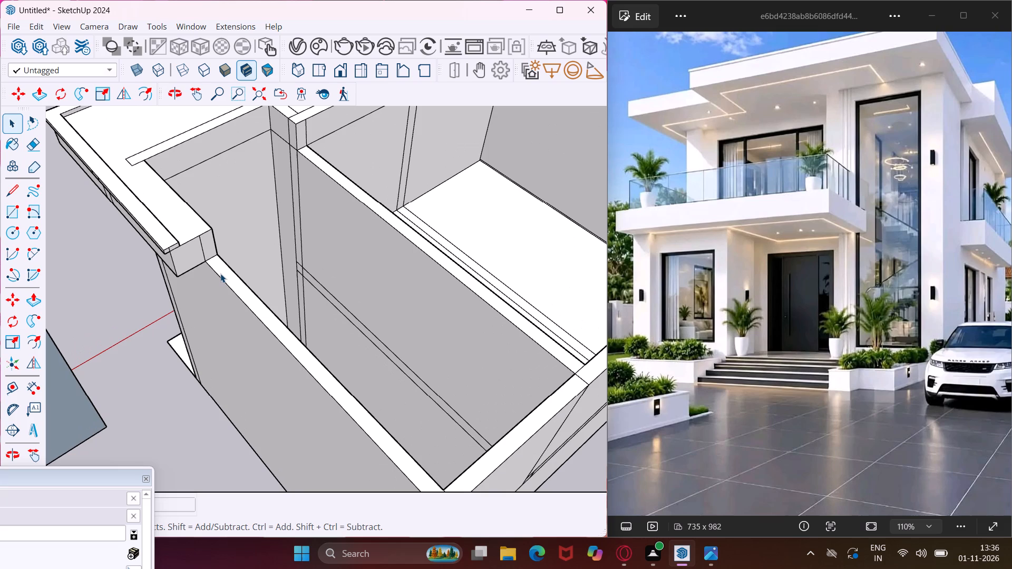
left_click(220, 273)
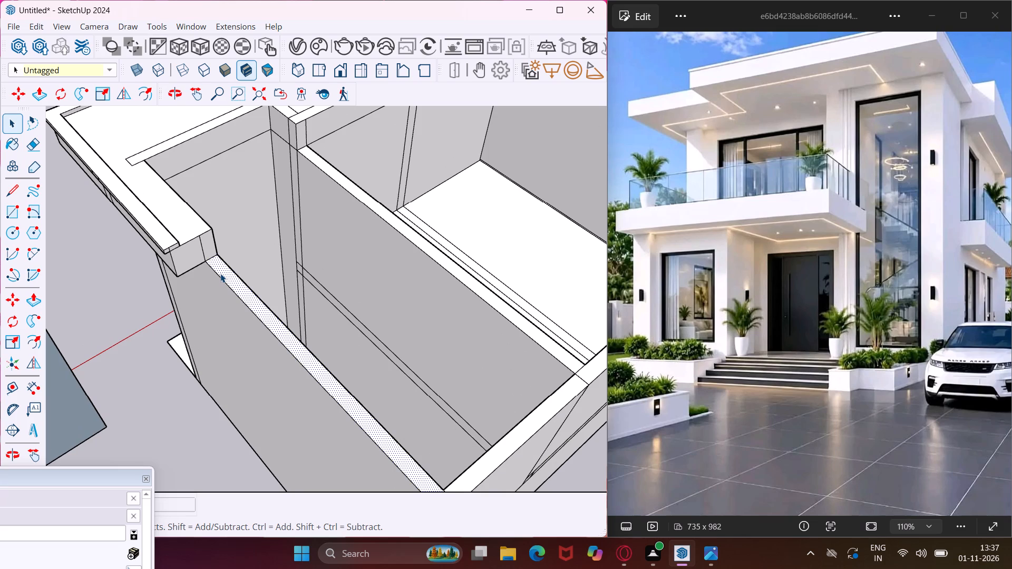
key("p")
left_click(220, 273)
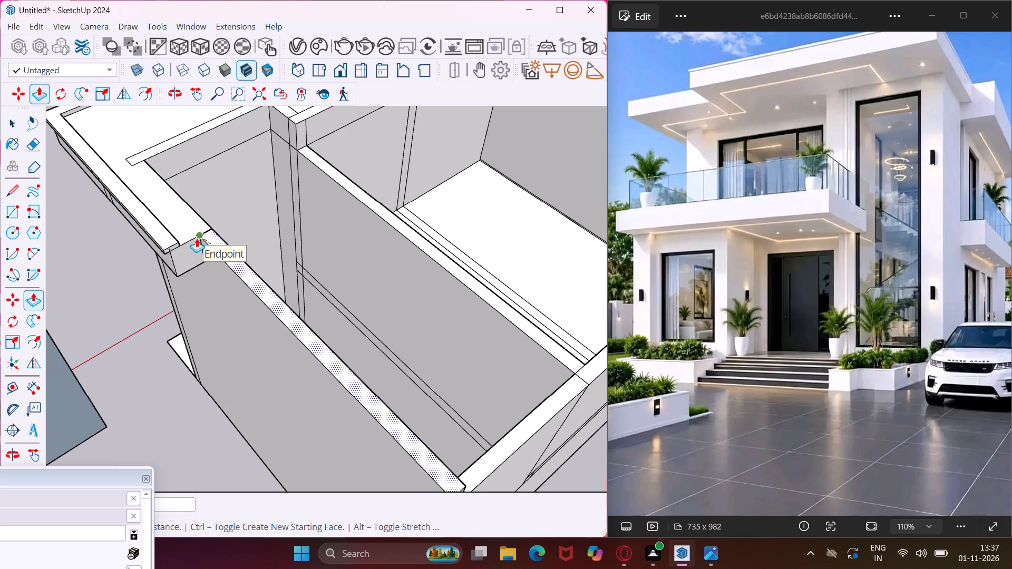
left_click(195, 236)
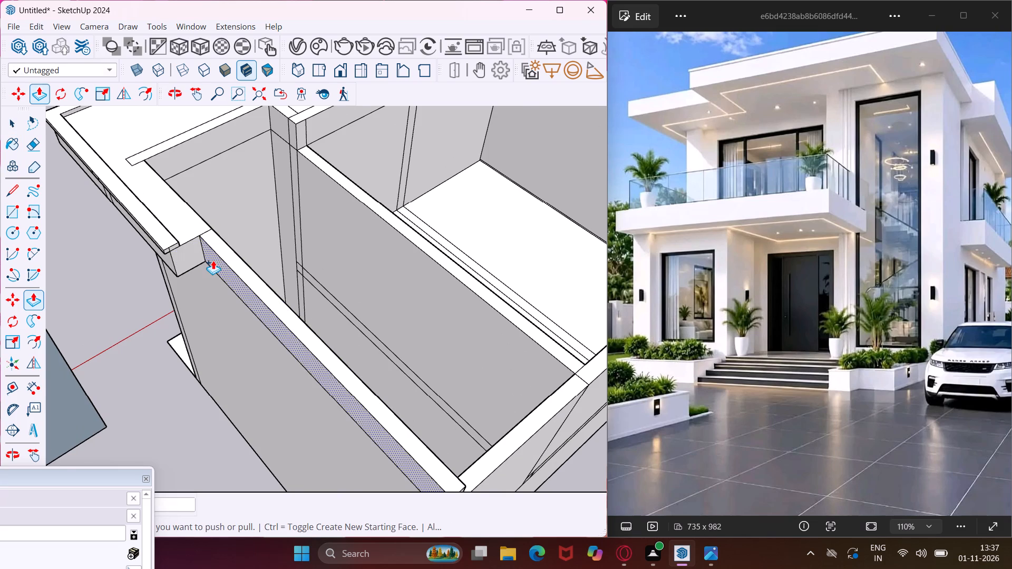
Pull the outer face of the raised side-wall strip outward past the front overhang's end to form a side roof overhang.
scroll(213, 260, "up", 2)
left_click(213, 260)
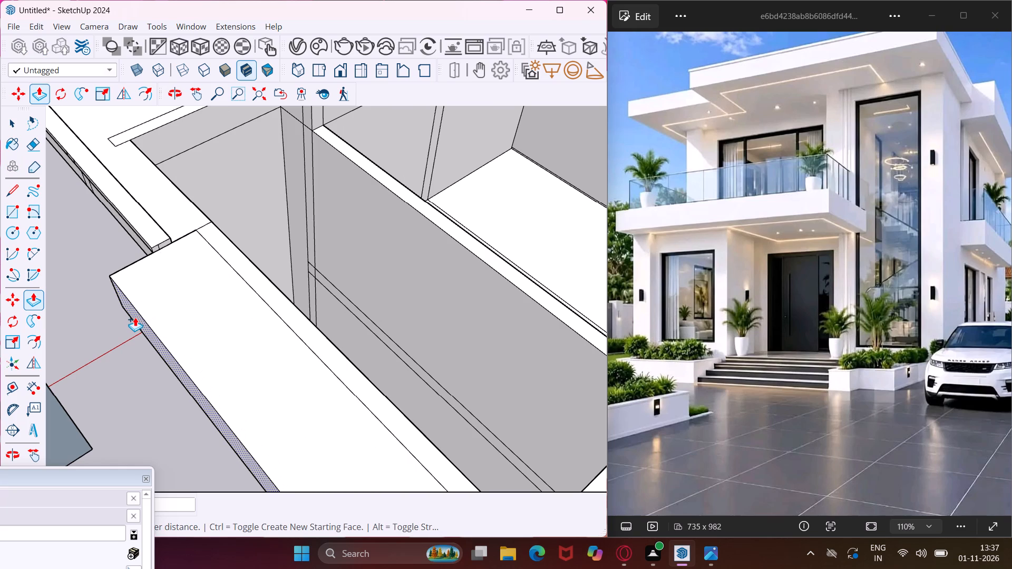
left_click(135, 317)
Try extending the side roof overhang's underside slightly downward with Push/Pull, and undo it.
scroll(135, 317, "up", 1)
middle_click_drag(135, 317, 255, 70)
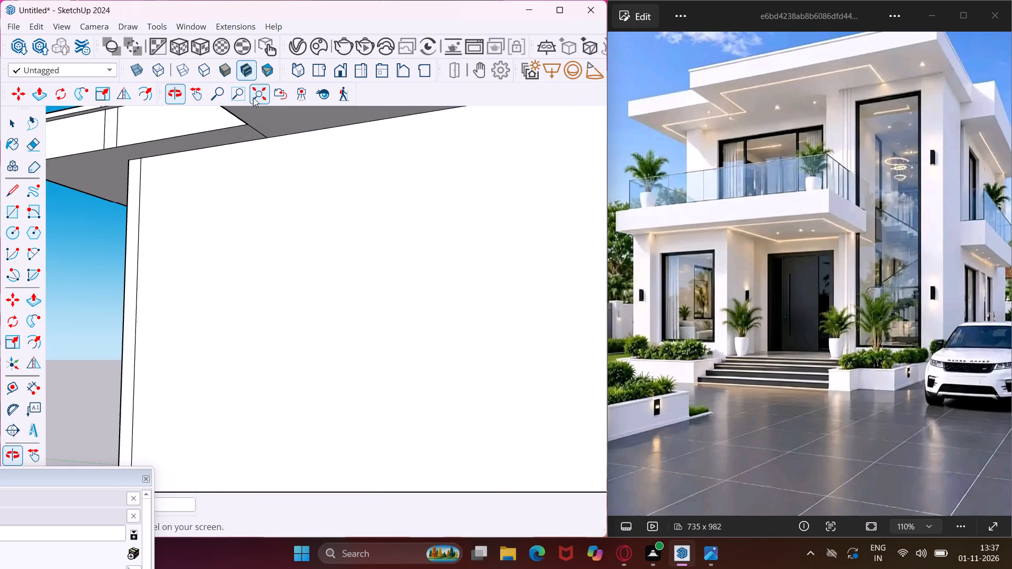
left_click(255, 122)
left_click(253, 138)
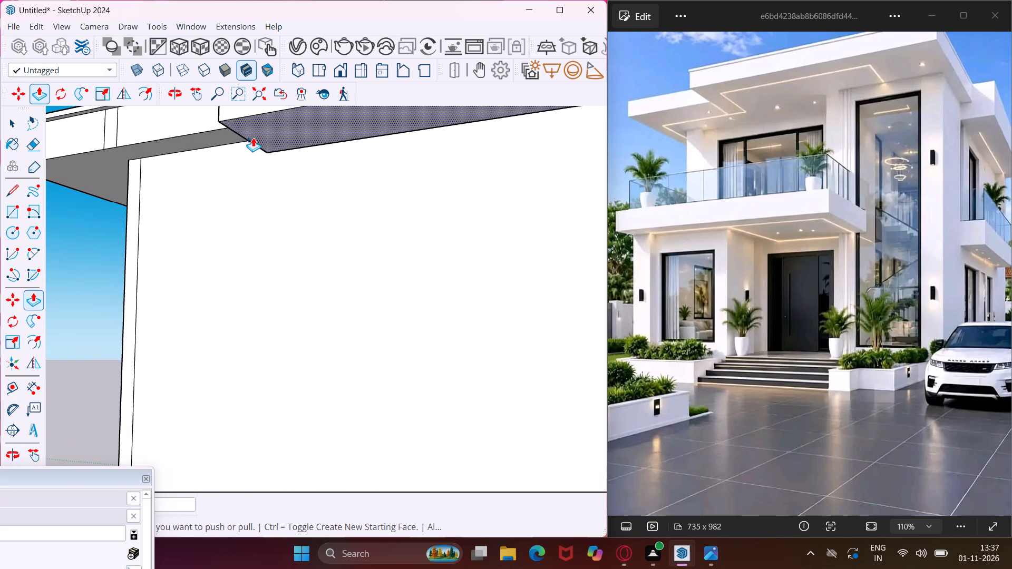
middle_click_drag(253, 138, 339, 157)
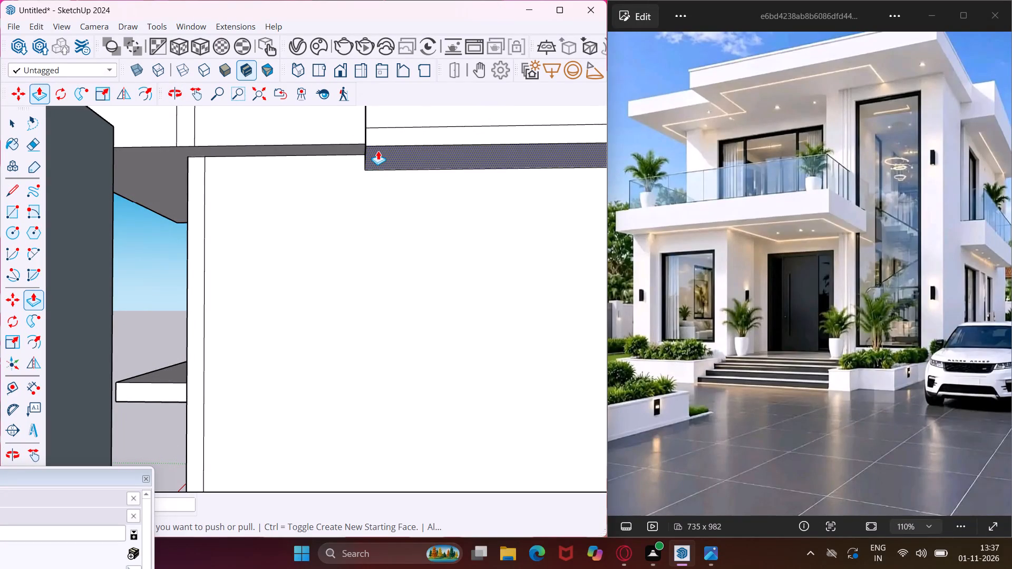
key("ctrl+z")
Pull the side roof overhang's underside down so it hangs lower than the front roof overhang.
left_click(381, 142)
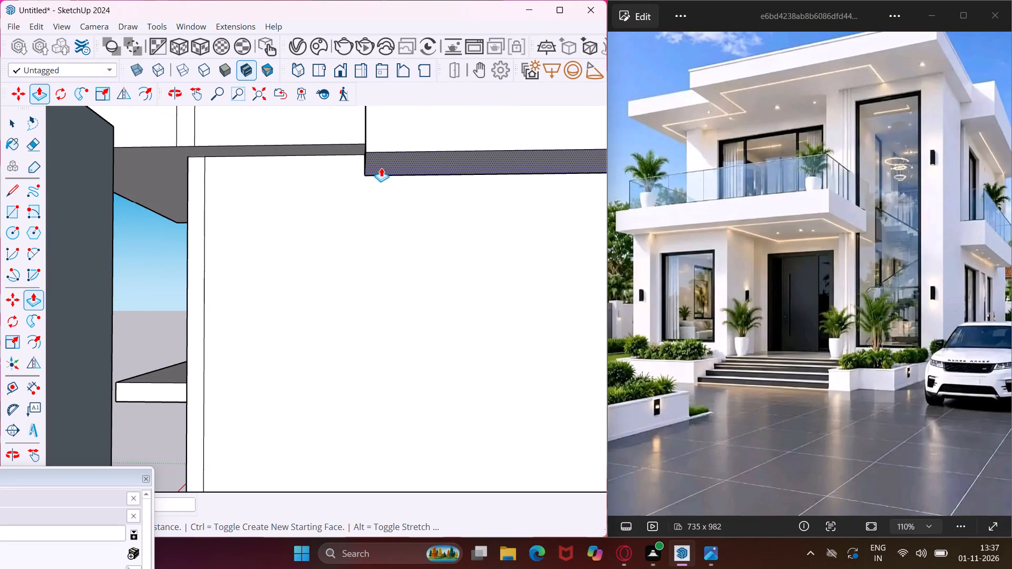
left_click(375, 191)
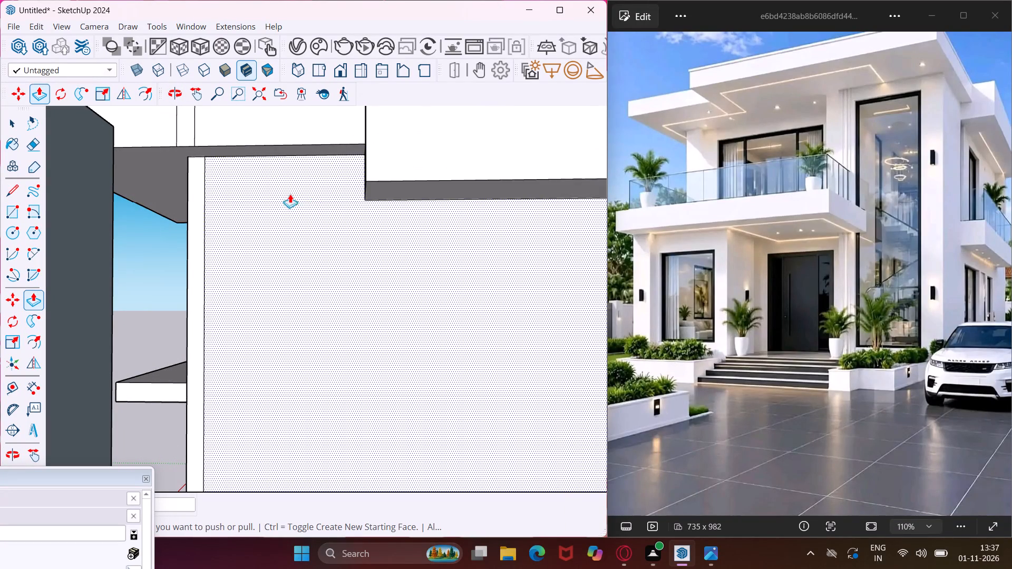
Raise both sections of the rear wall's top with Push/Pull until level with the top of the side roof overhang.
scroll(220, 192, "down", 9)
middle_click_drag(337, 167, 315, 225)
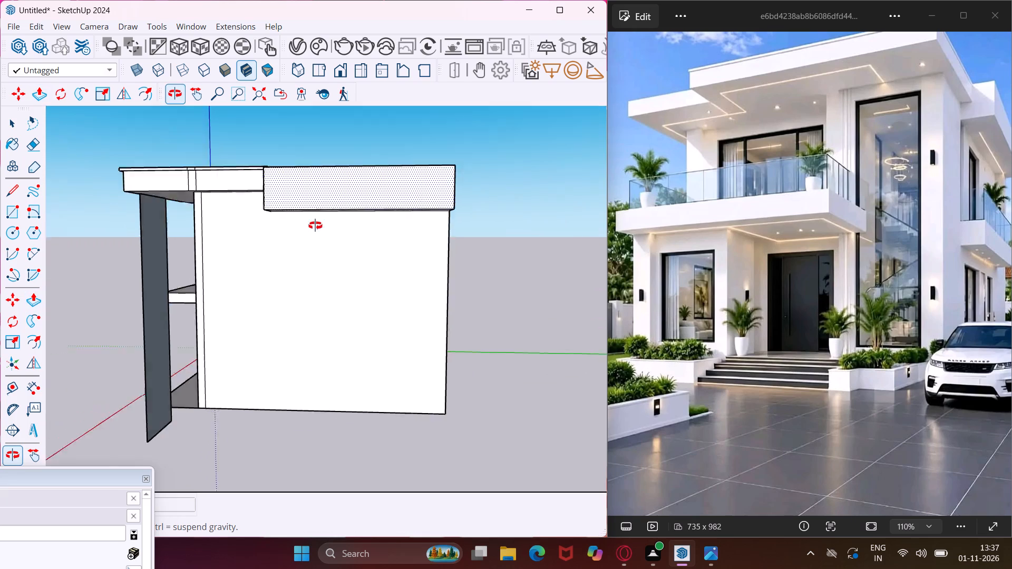
middle_click_drag(315, 225, 194, 358)
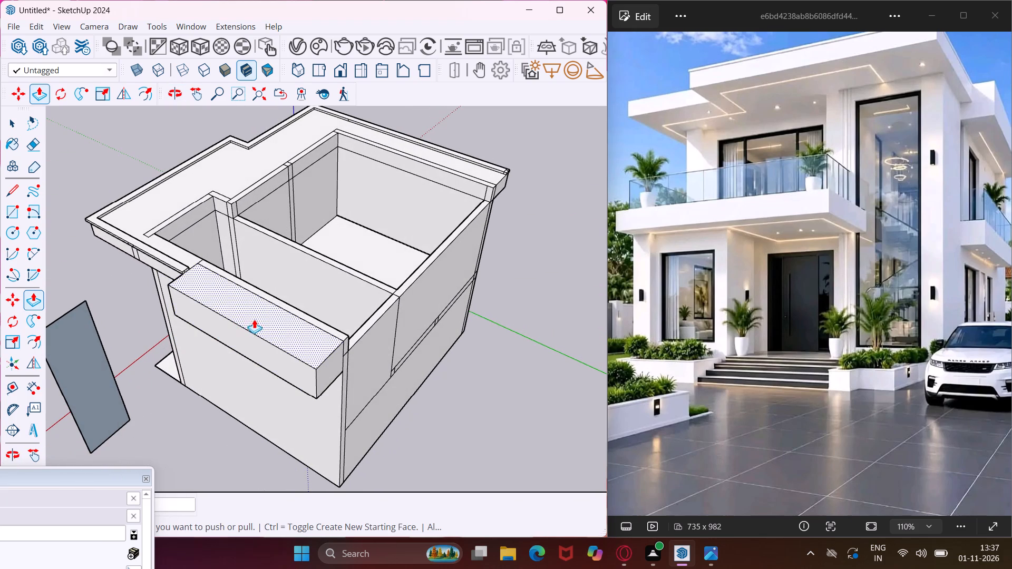
scroll(328, 331, "up", 2)
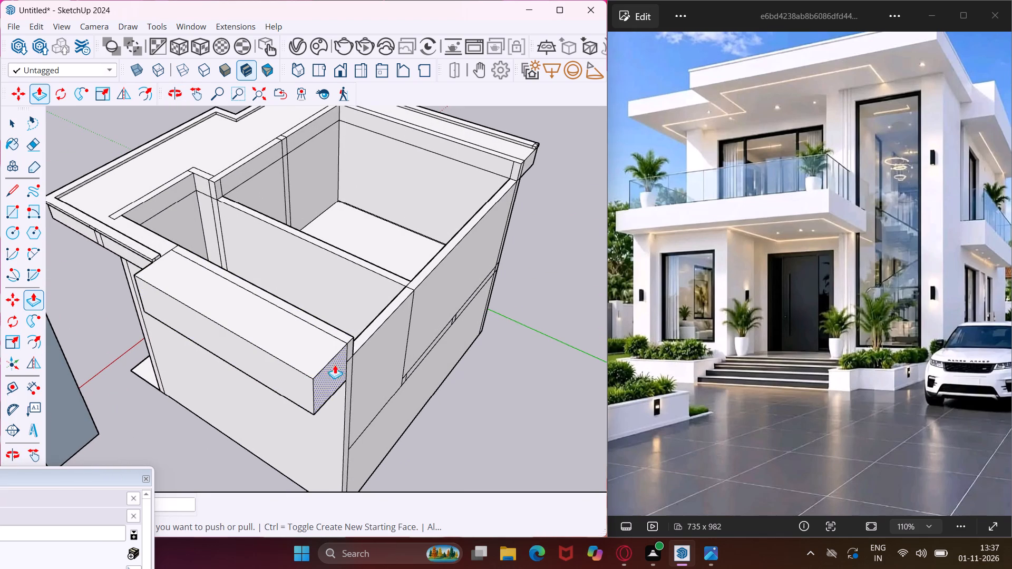
scroll(357, 333, "up", 3)
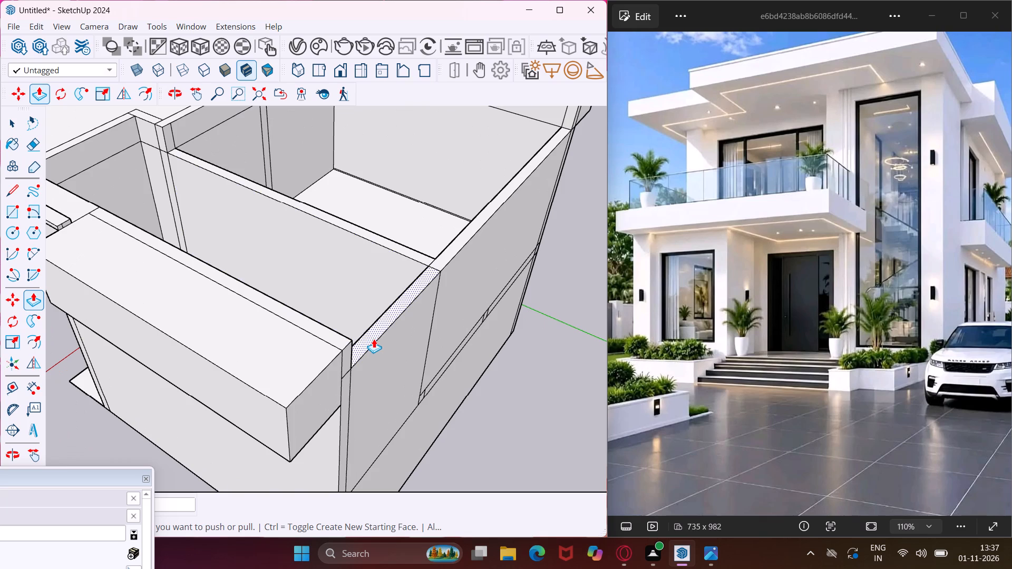
left_click(374, 337)
left_click(304, 351)
scroll(437, 248, "up", 3)
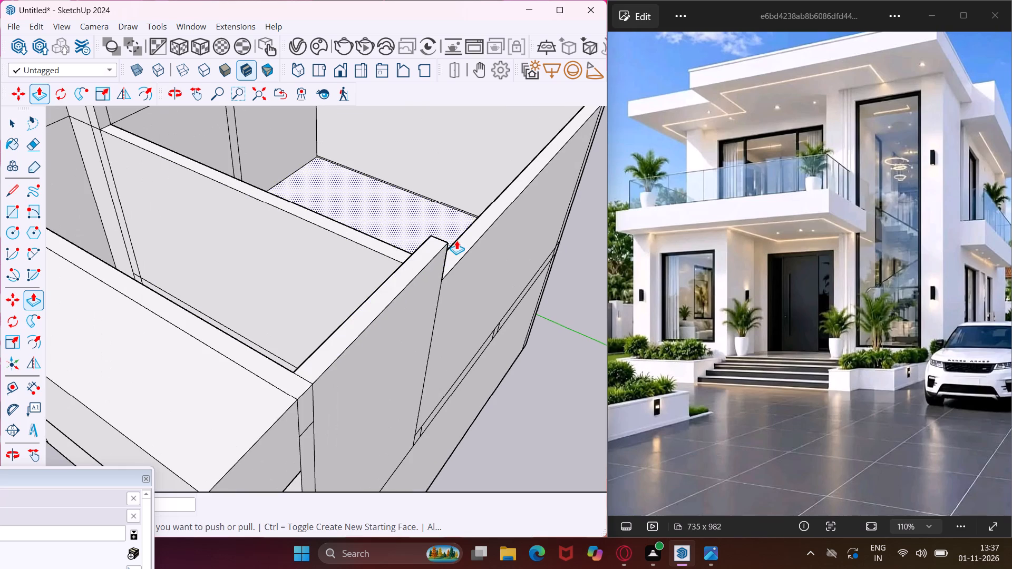
left_click(460, 246)
left_click(393, 278)
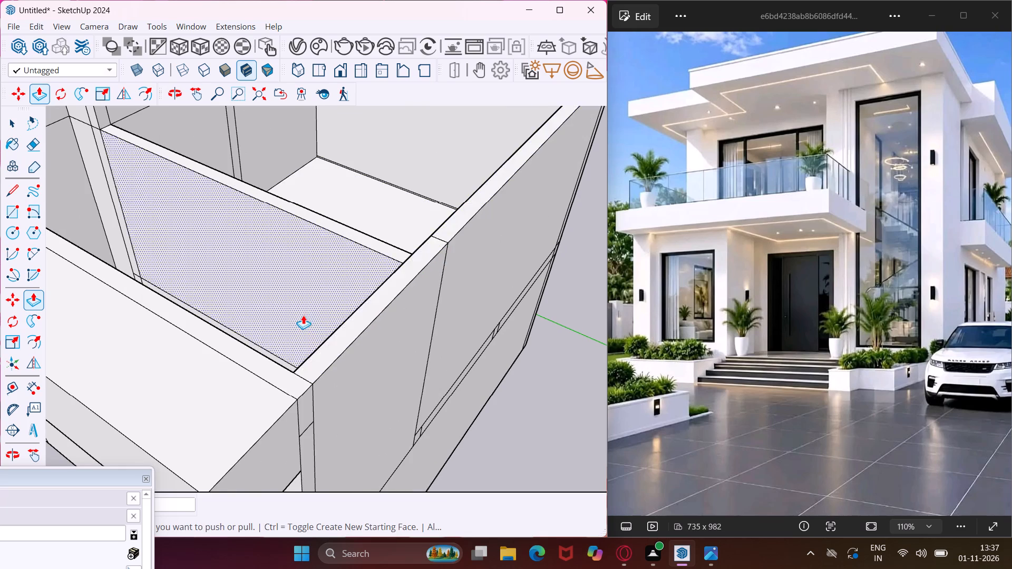
Raise the top of the interior partition wall with Push/Pull until level with the rear wall's top.
scroll(303, 315, "down", 4)
scroll(328, 275, "up", 4)
left_click(344, 260)
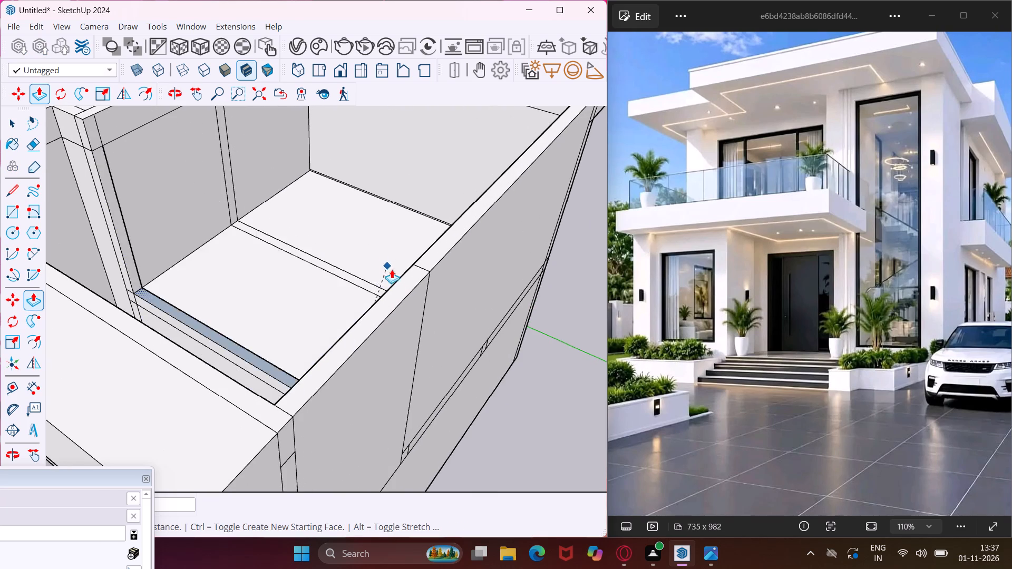
left_click(407, 280)
Pull the upper strip of the far side wall's inner face across to the partition, forming a roof slab over the larger room.
scroll(361, 298, "down", 5)
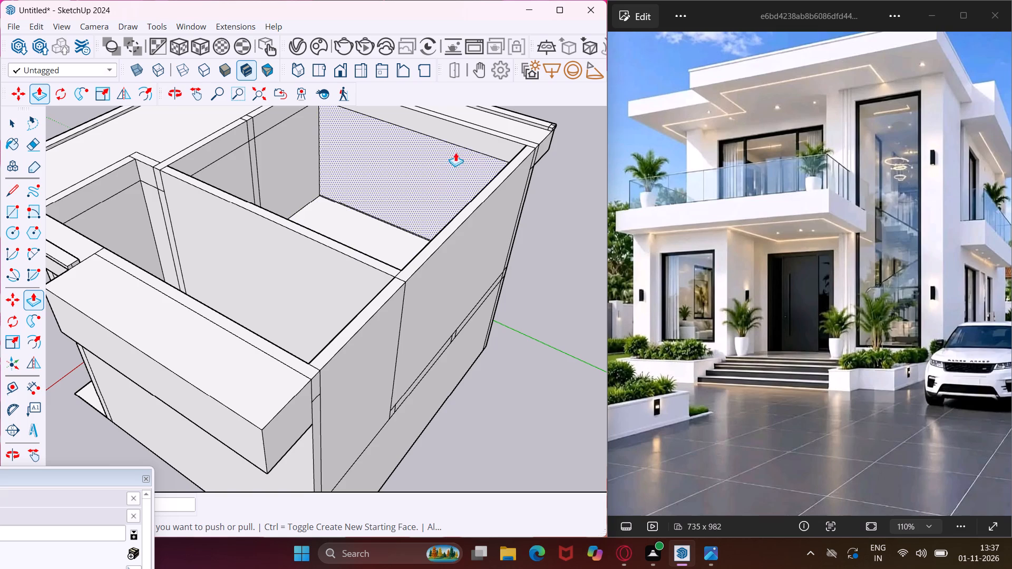
left_click_drag(471, 126, 469, 132)
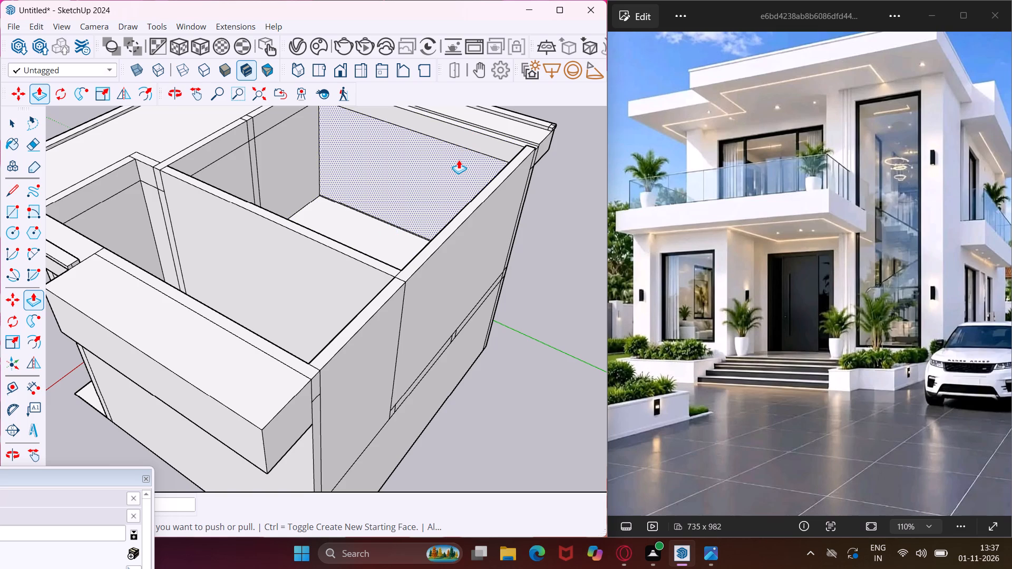
key("ctrl+z")
left_click(502, 145)
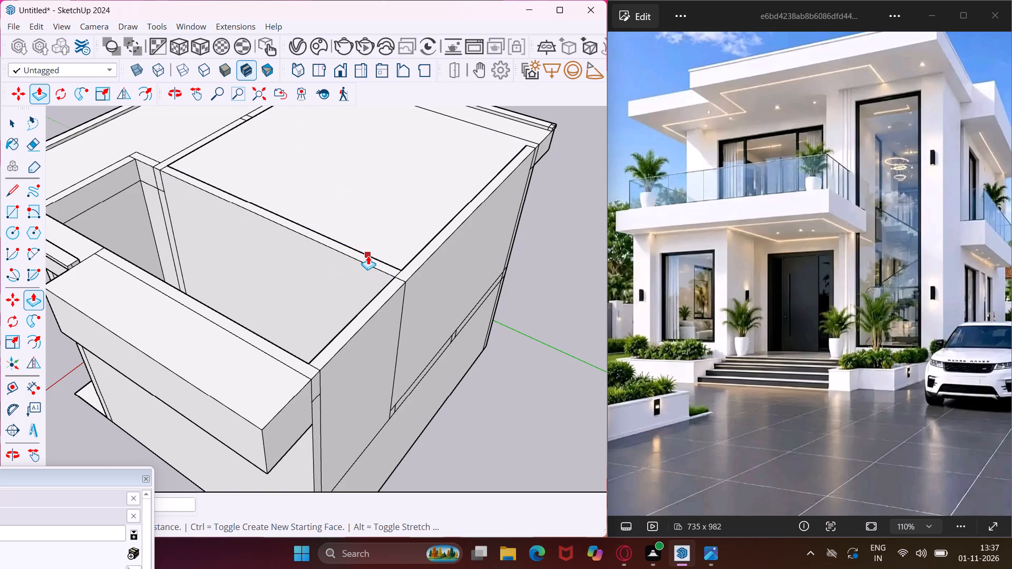
left_click(368, 255)
Pull the upper strip of the front wall's inner face across to the rear wall, closing the roof over the narrower room.
middle_click_drag(367, 268, 190, 318)
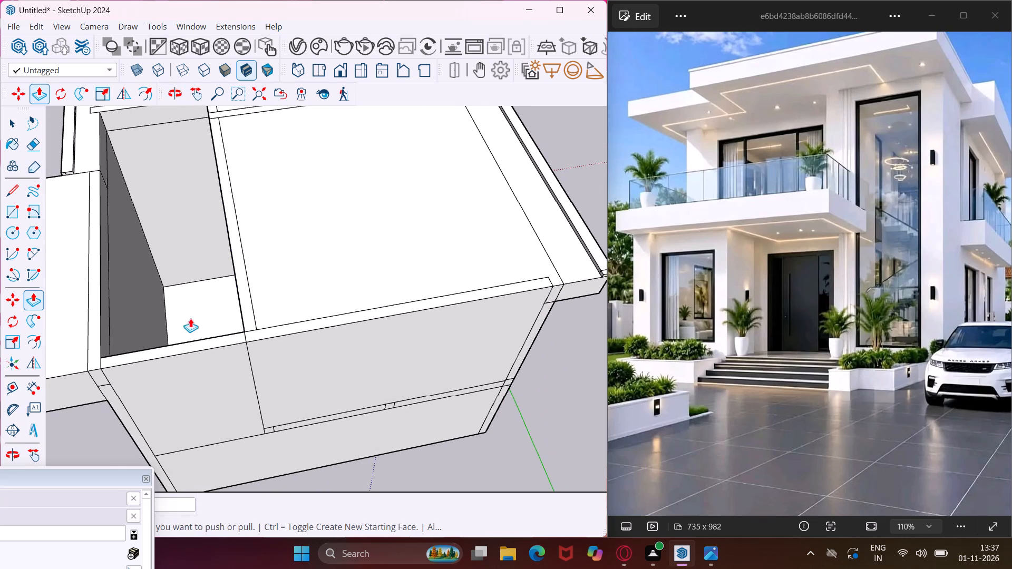
scroll(134, 283, "down", 3)
middle_click_drag(137, 284, 446, 233)
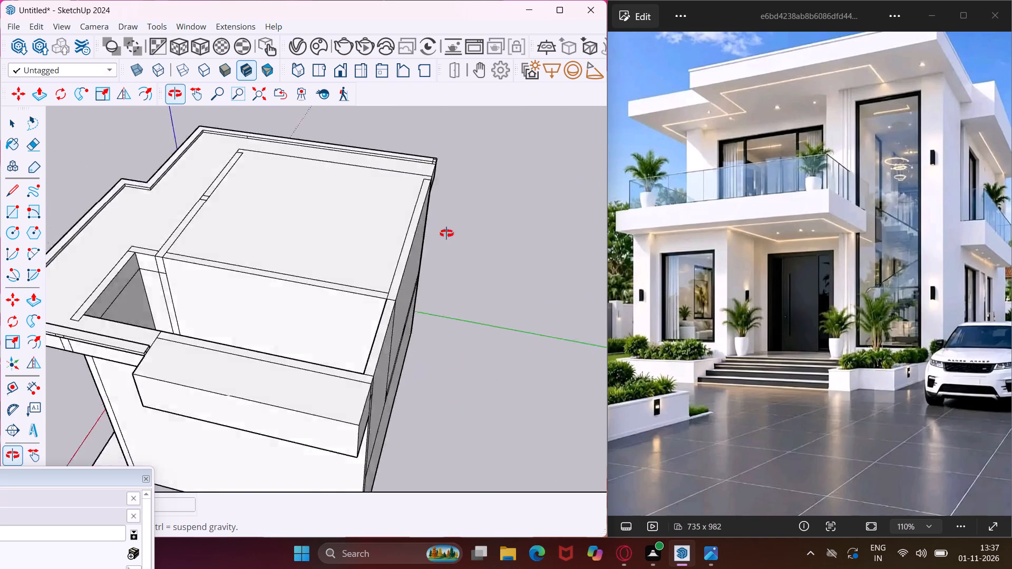
middle_click_drag(446, 233, 649, 212)
middle_click_drag(638, 213, 540, 239)
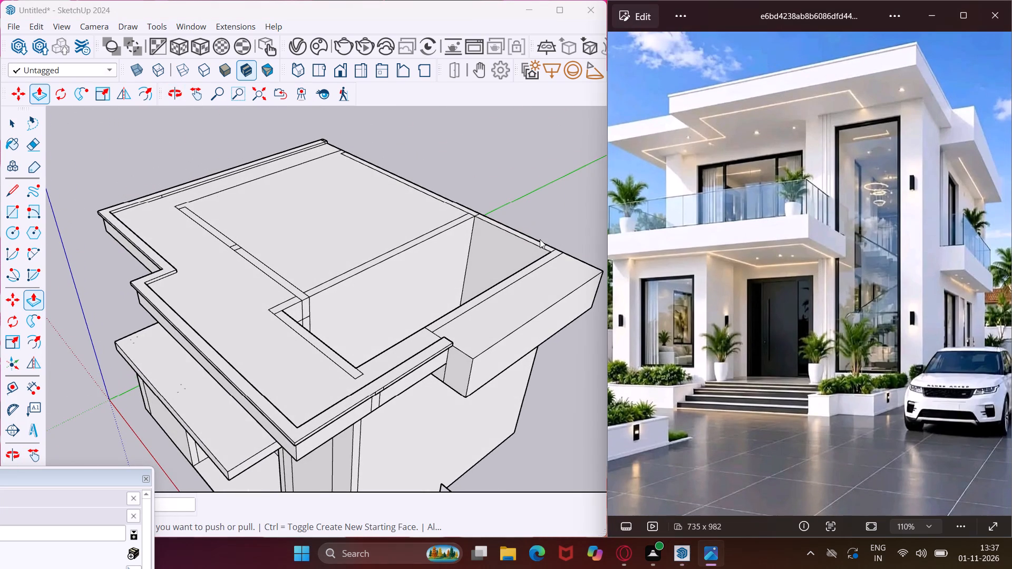
middle_click_drag(540, 239, 578, 240)
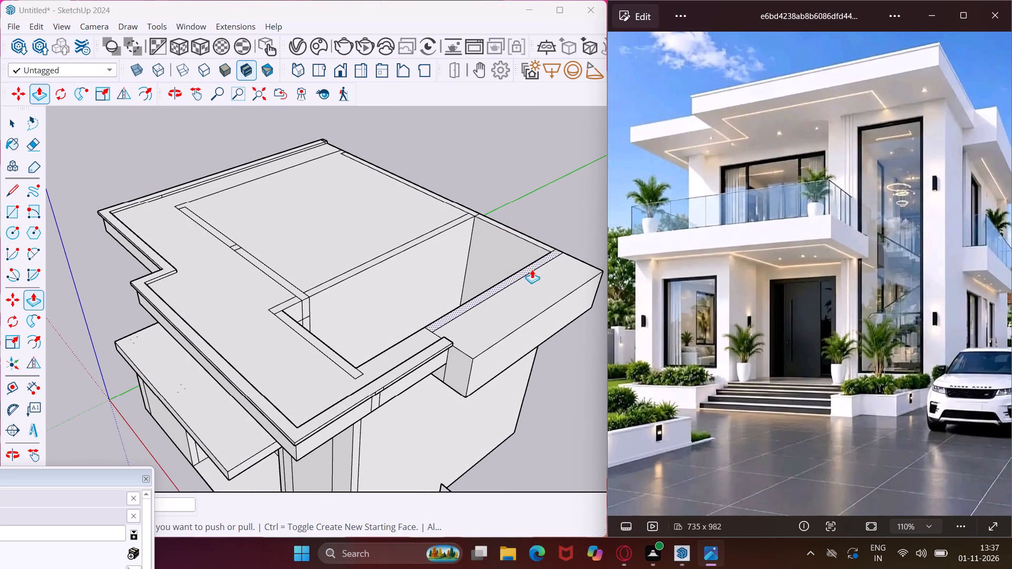
middle_click_drag(523, 283, 157, 367)
scroll(174, 287, "up", 1)
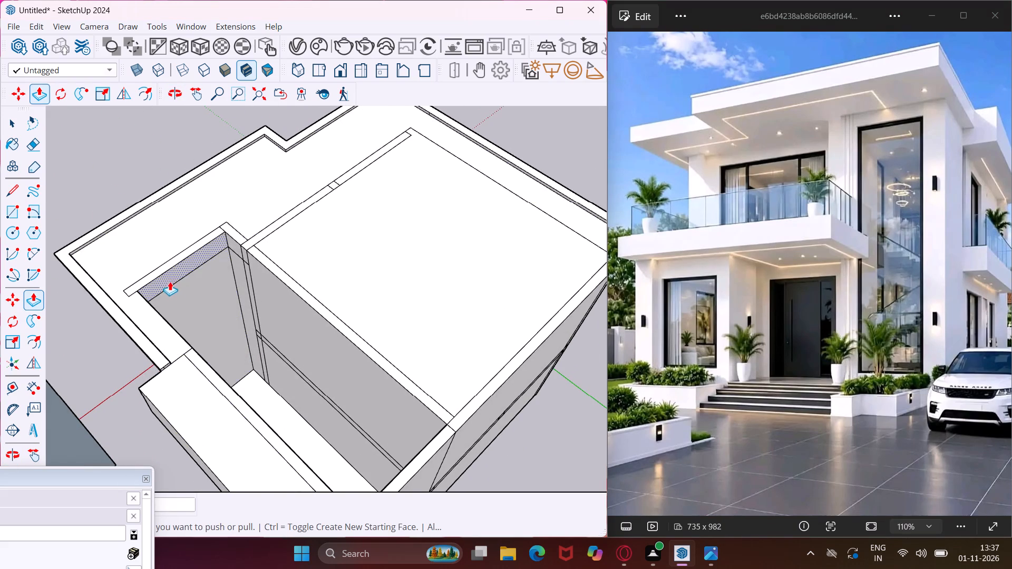
left_click(168, 280)
scroll(215, 288, "down", 3)
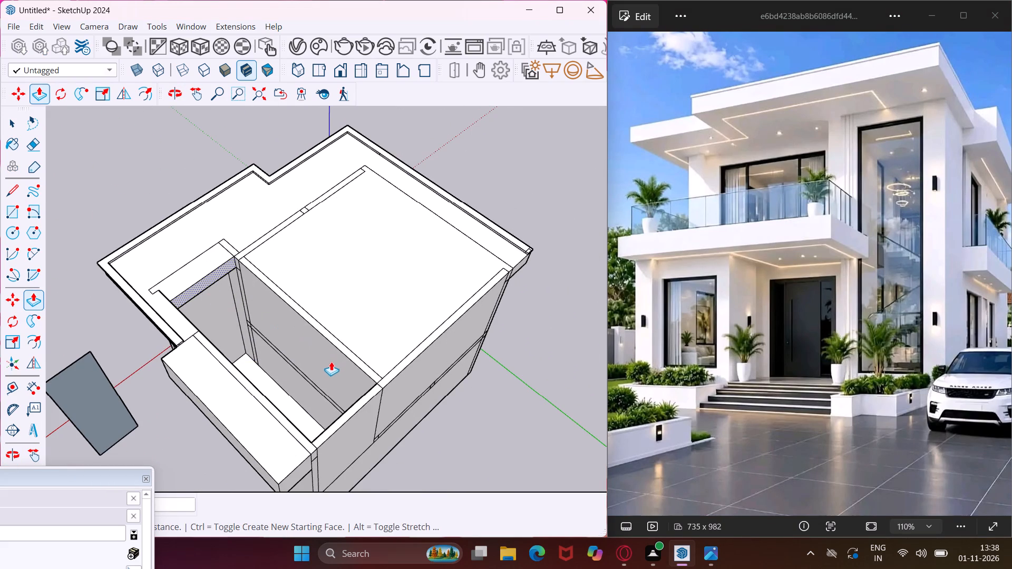
left_click(357, 404)
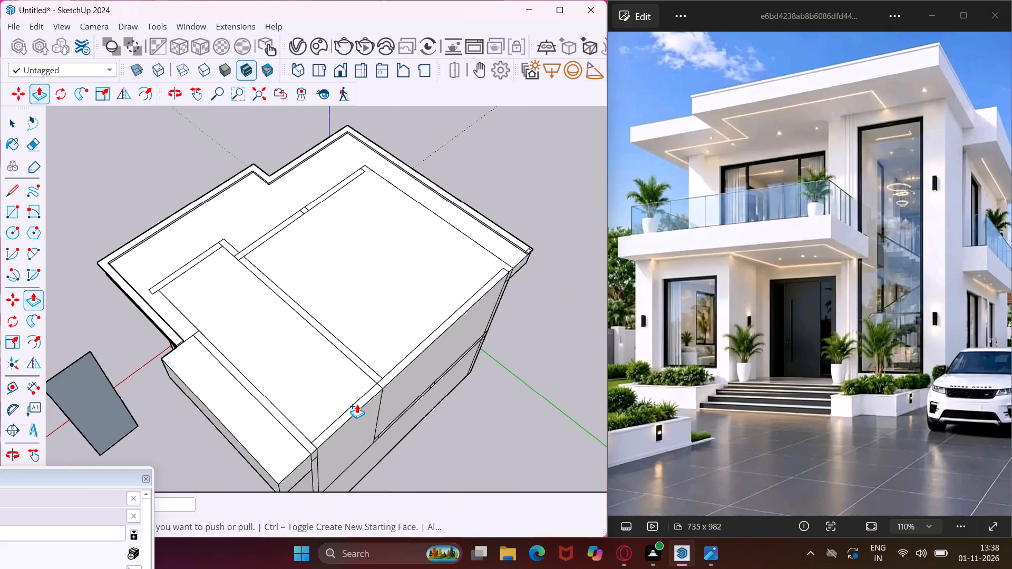
middle_click_drag(301, 401, 493, 238)
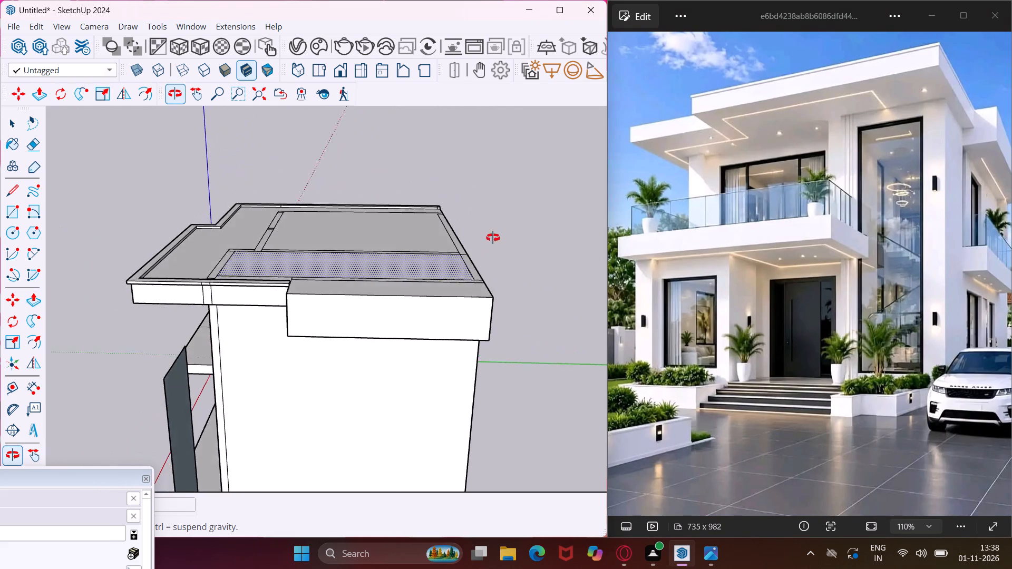
Push the tall narrow rectangle on the front wall inward with Push/Pull to open the tall window through the wall.
middle_click_drag(493, 238, 531, 176)
scroll(329, 305, "down", 5)
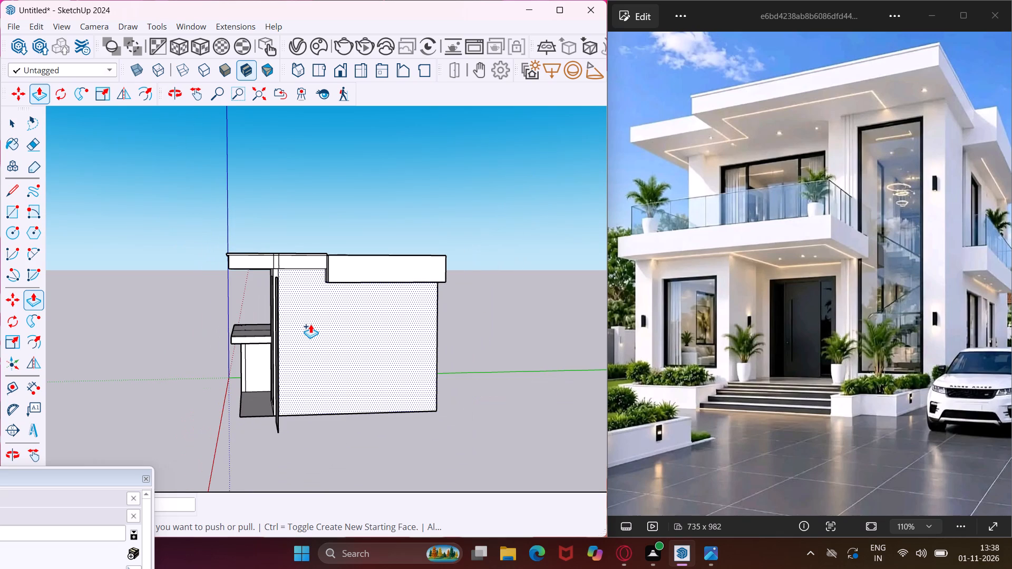
key("Escape")
key("space")
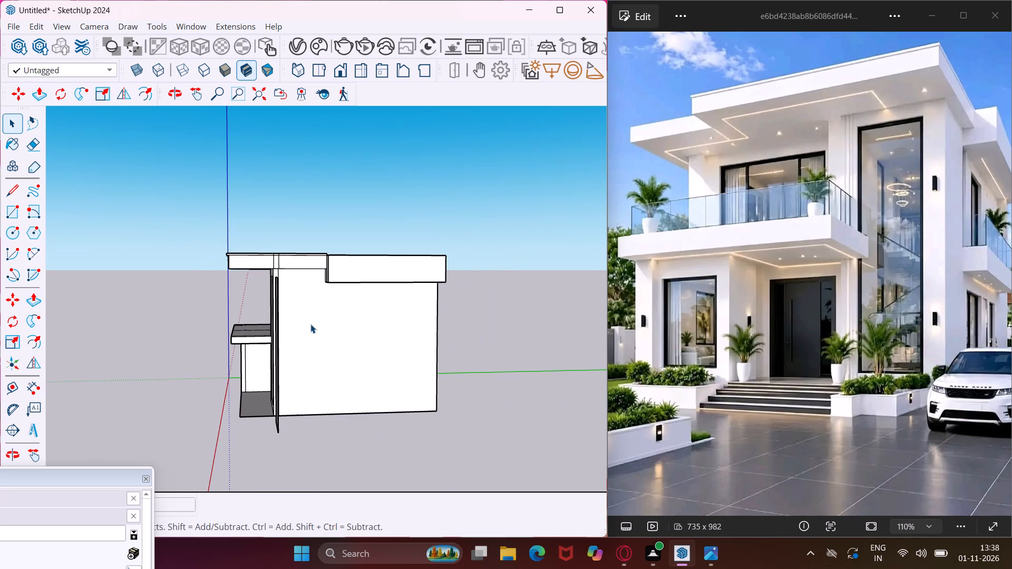
scroll(330, 346, "up", 4)
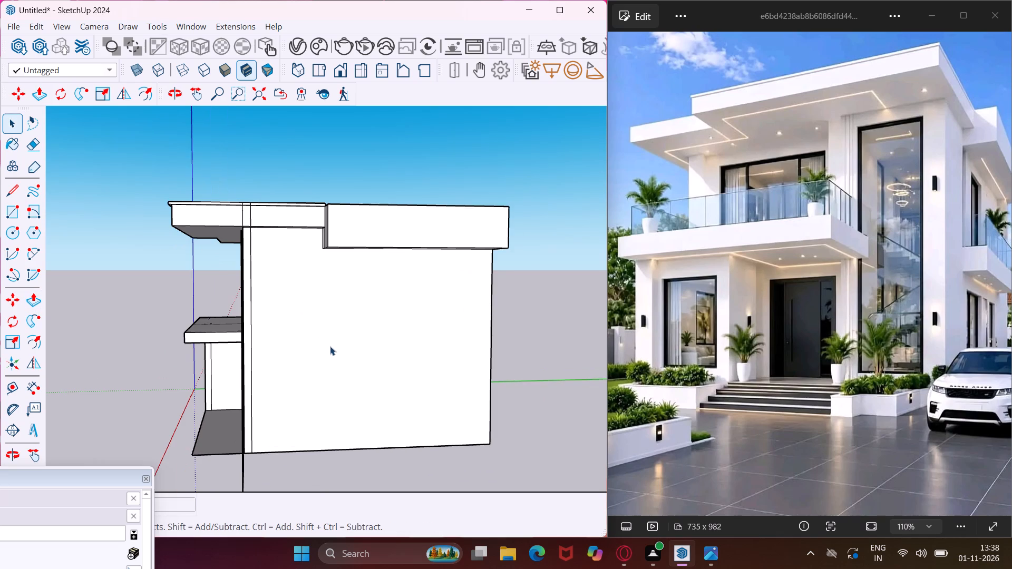
middle_click_drag(243, 368, 546, 356)
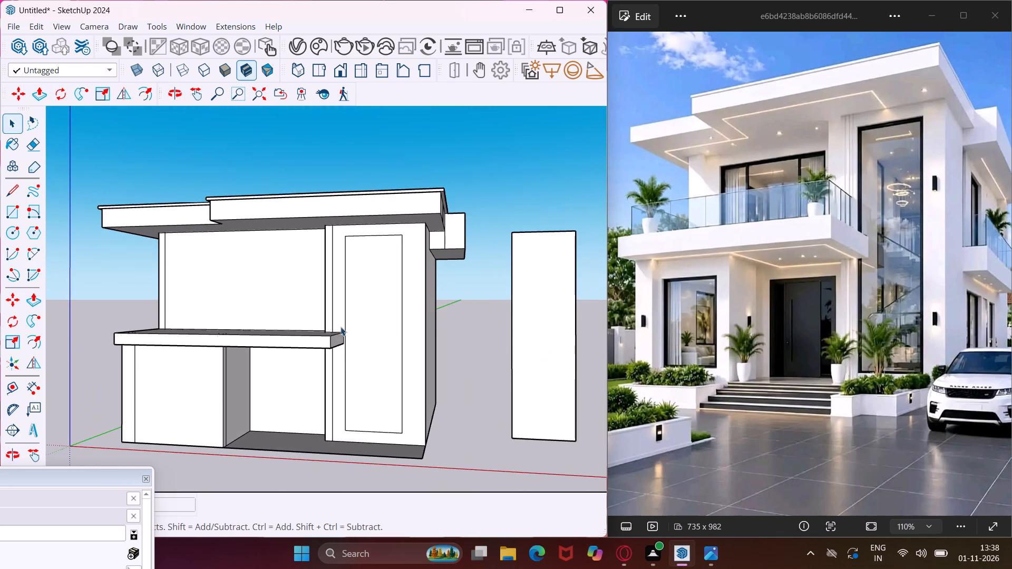
scroll(289, 315, "down", 3)
scroll(351, 340, "up", 4)
left_click(351, 340)
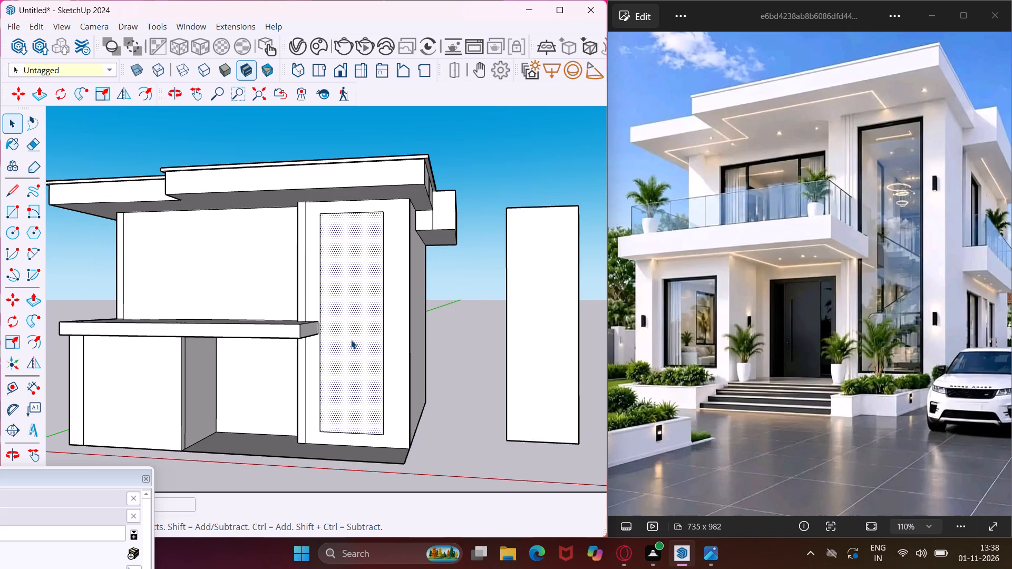
key("p")
left_click(351, 340)
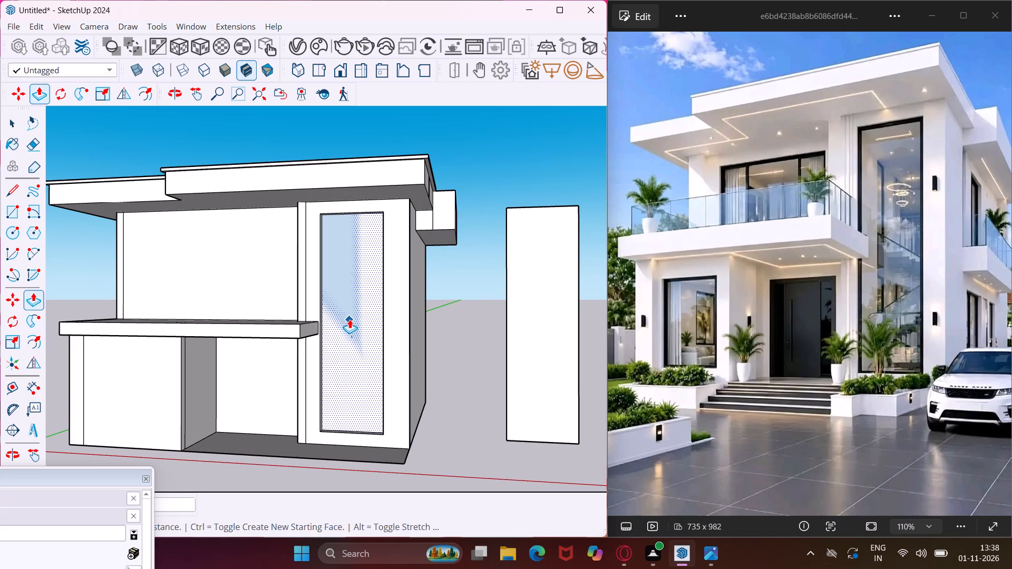
left_click(349, 318)
key("Escape")
key("space")
scroll(249, 318, "down", 3)
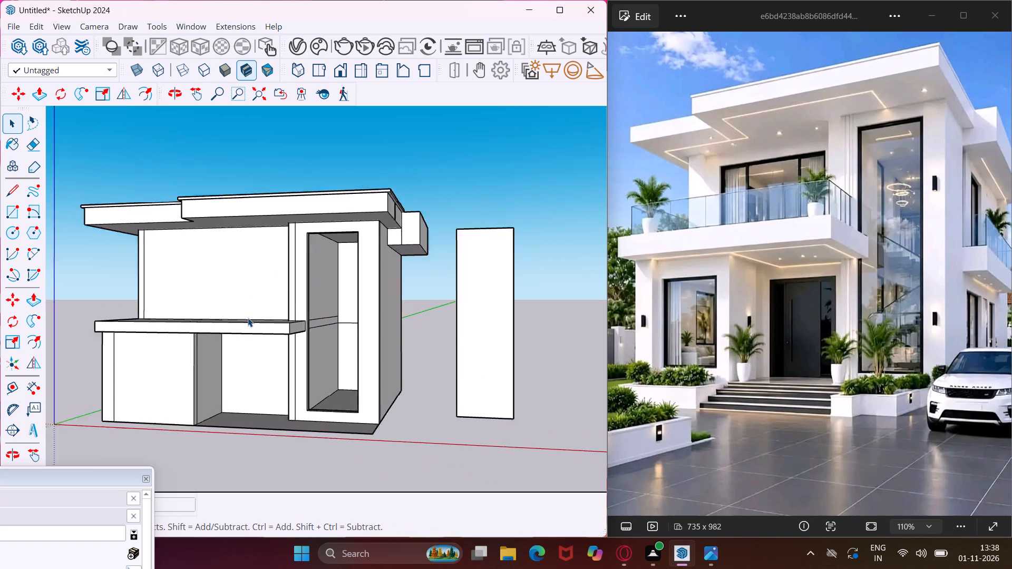
Push/Pull the face of the freestanding tall panel beside the villa to give it a thin thickness.
scroll(248, 318, "down", 5)
middle_click_drag(359, 338, 399, 399)
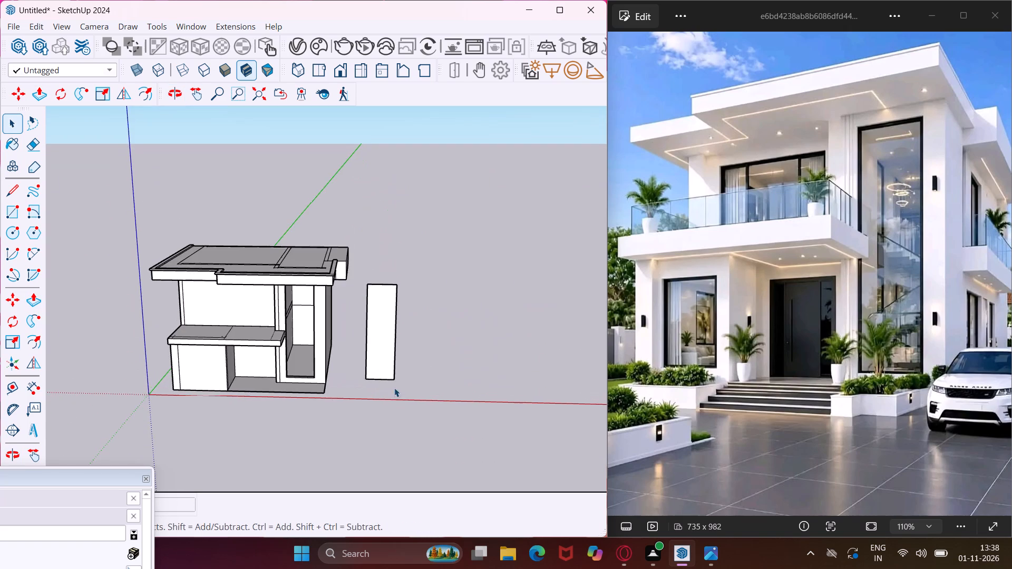
scroll(386, 351, "up", 8)
left_click(386, 305)
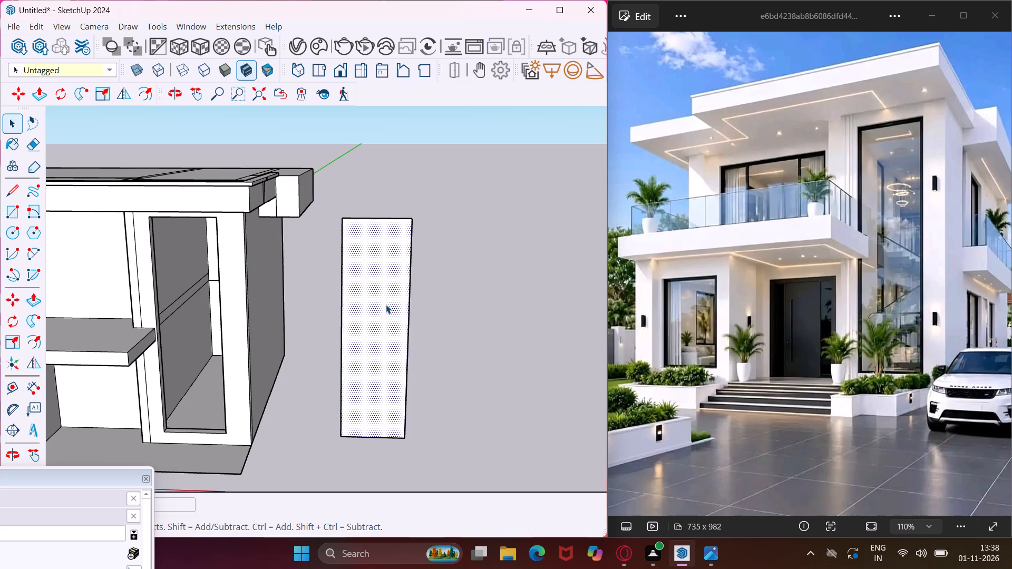
key("p")
left_click(386, 305)
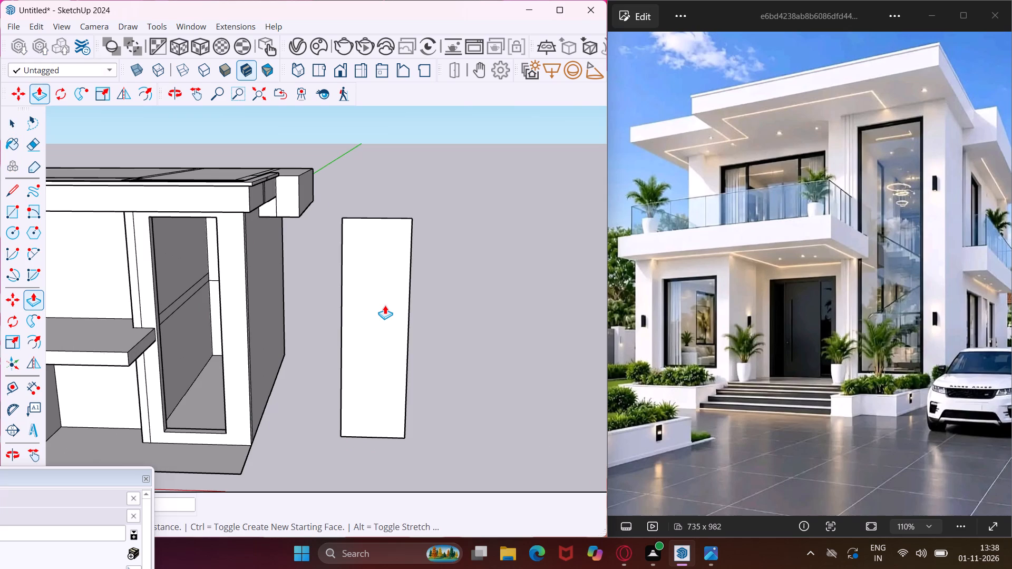
middle_click_drag(382, 306, 141, 399)
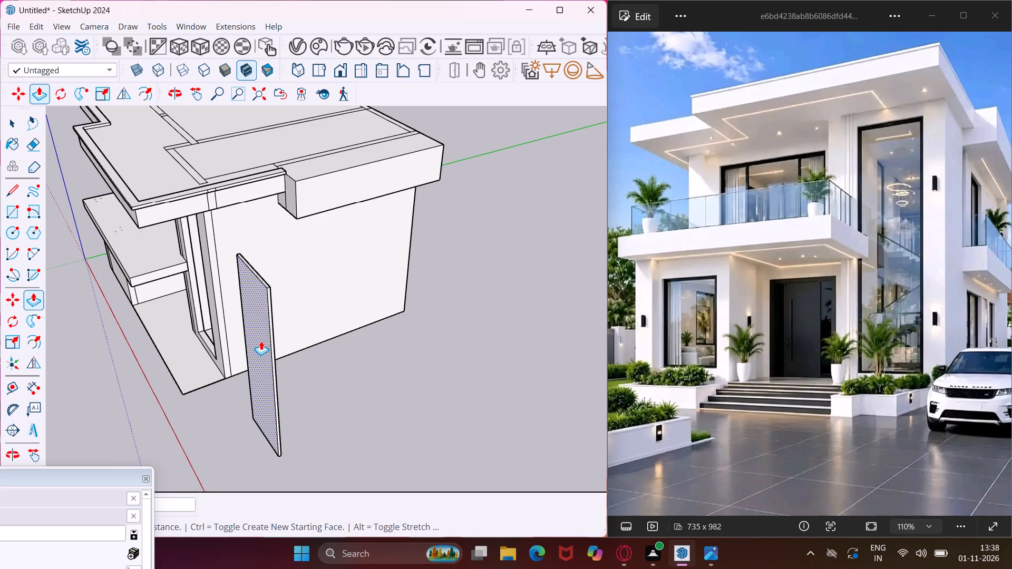
scroll(261, 341, "up", 2)
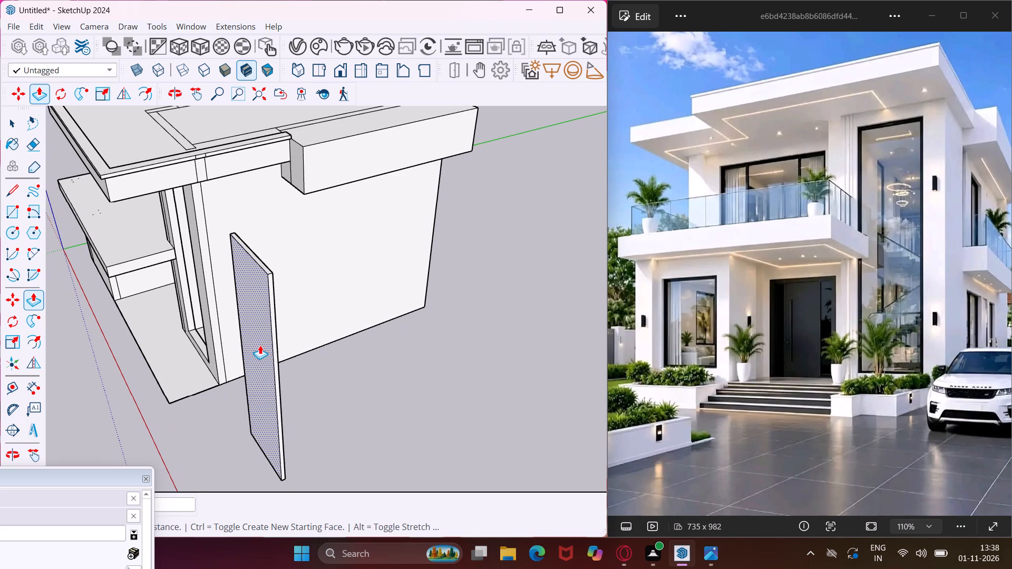
scroll(260, 345, "up", 5)
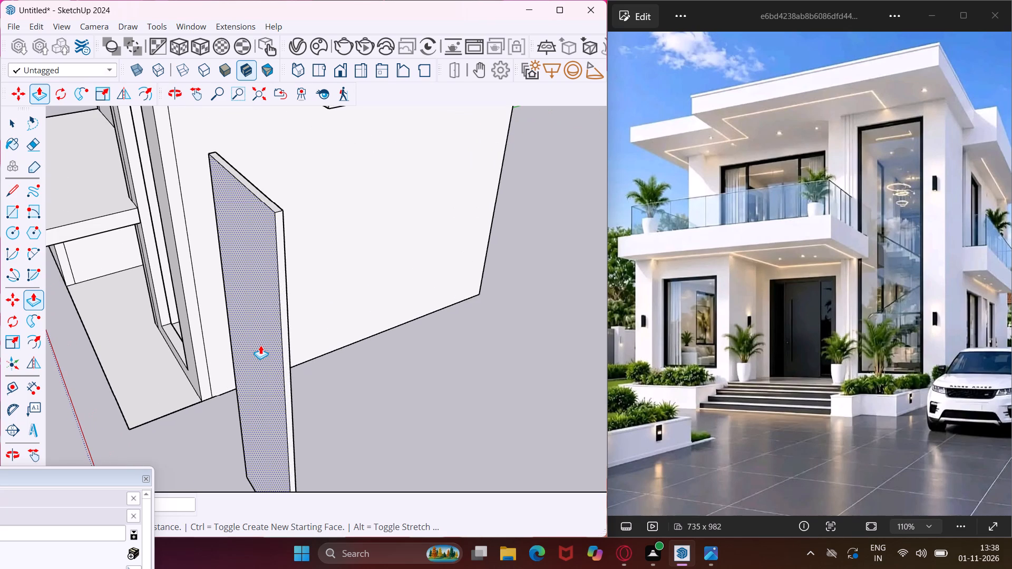
left_click(264, 343)
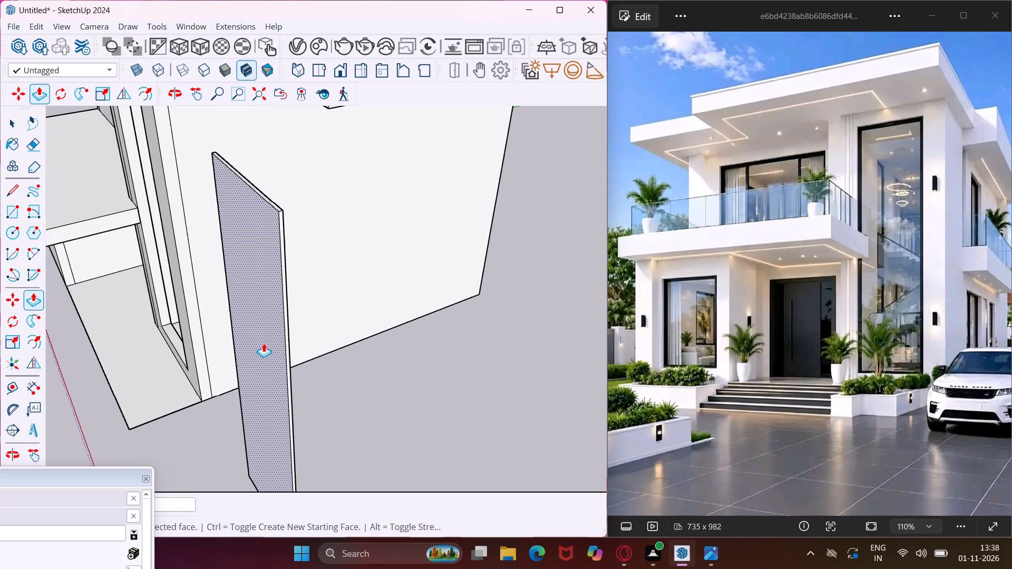
key("Escape")
key("space")
Offset the freestanding panel's front face outline slightly inward to create a narrow frame border.
middle_click_drag(295, 332, 392, 320)
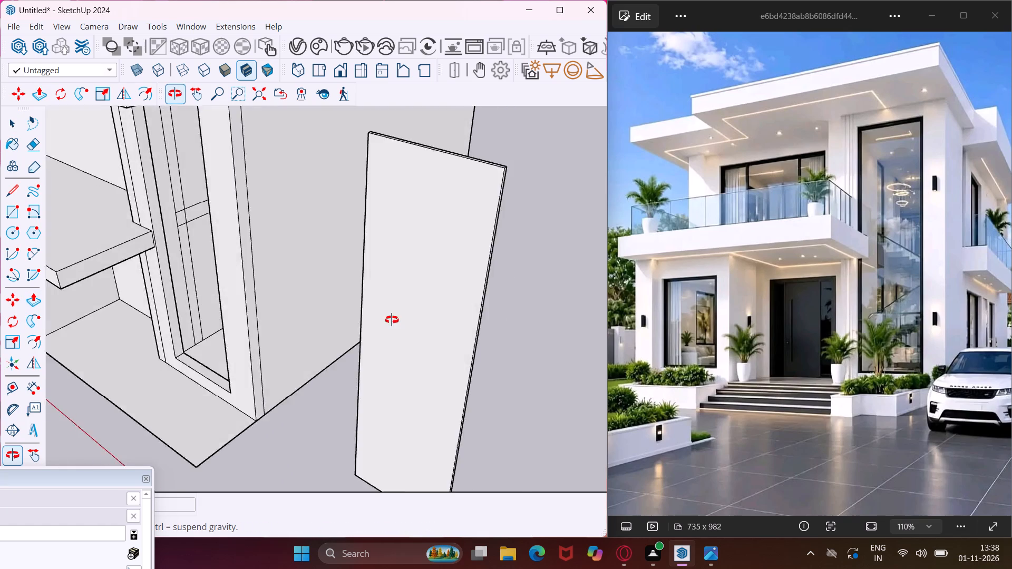
middle_click_drag(392, 320, 429, 314)
left_click(461, 325)
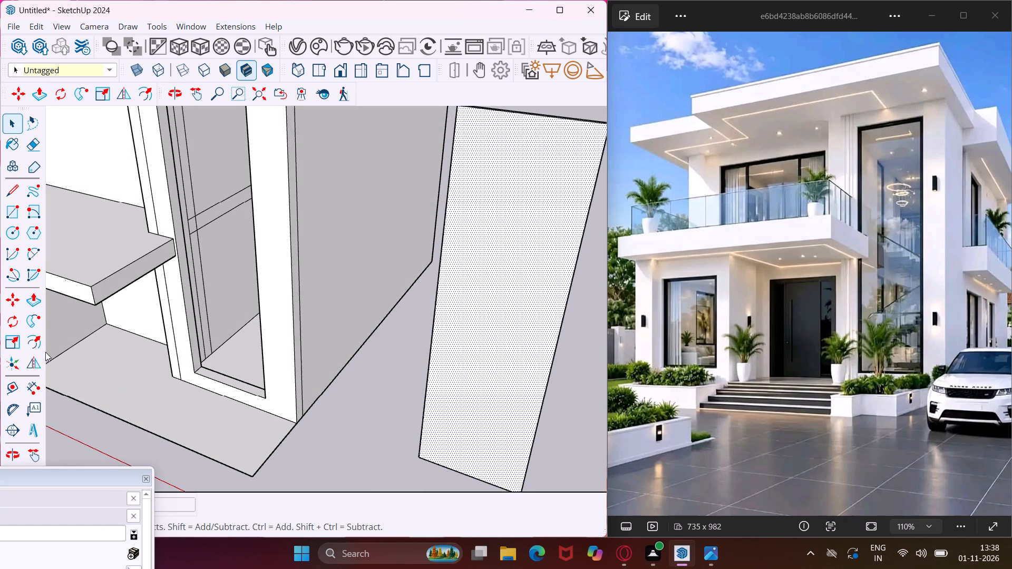
left_click(39, 345)
scroll(445, 288, "up", 3)
left_click(444, 279)
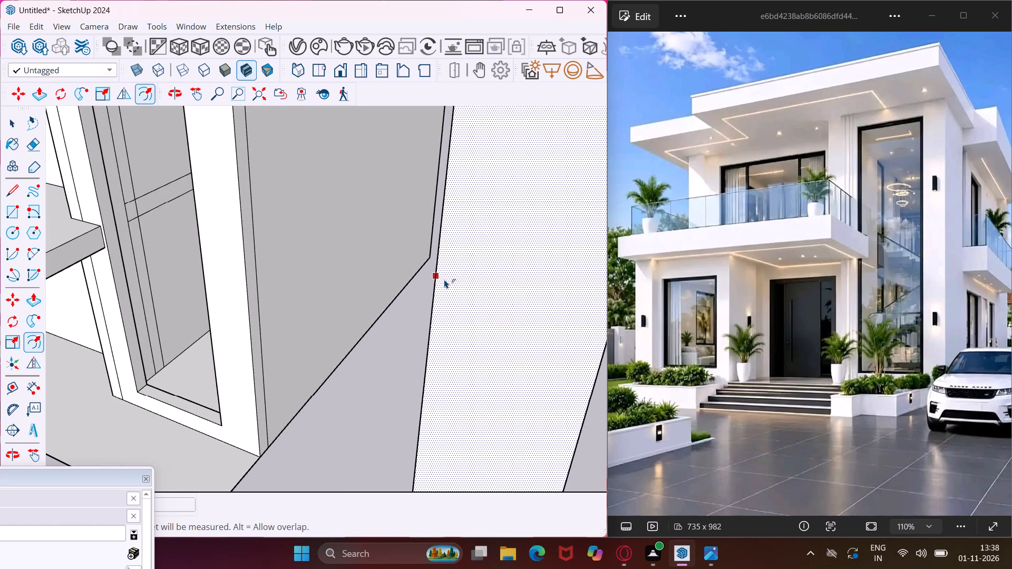
left_click(449, 282)
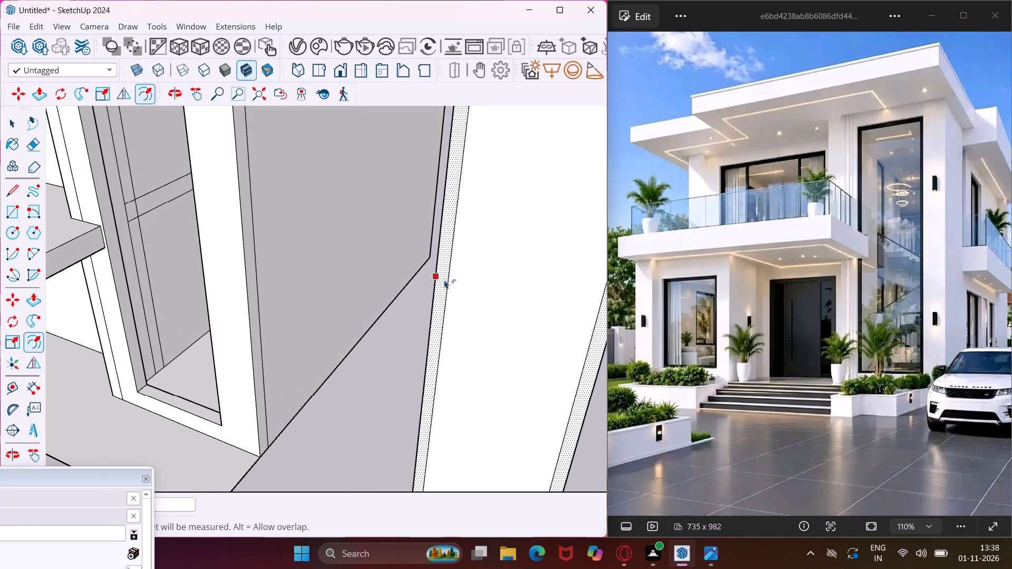
key("Escape")
key("space")
Pull the narrow border on the panel's front face slightly forward to form a raised frame around the inner pane.
scroll(329, 300, "down", 5)
middle_click_drag(455, 188, 363, 230)
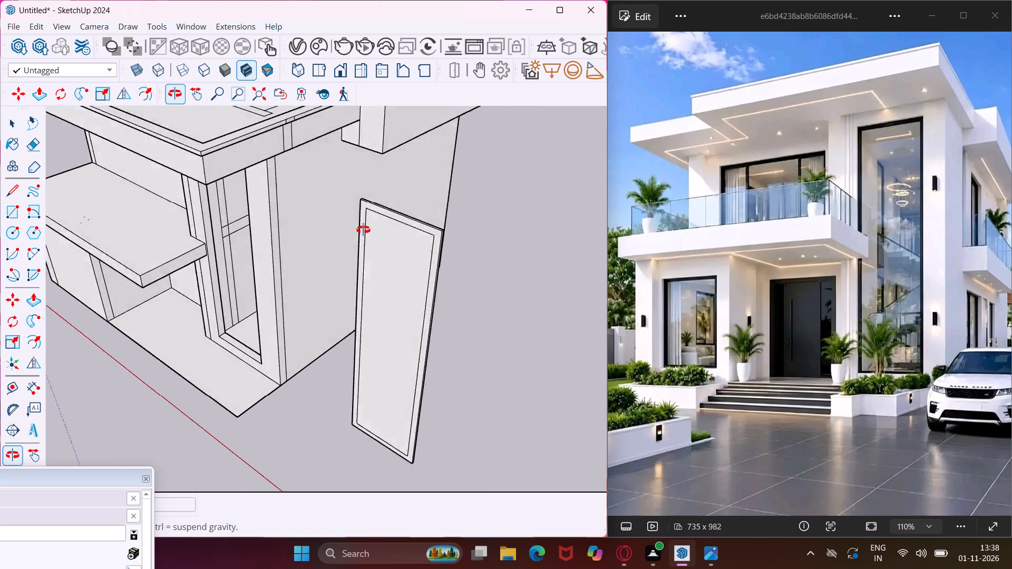
middle_click_drag(363, 230, 358, 232)
scroll(390, 238, "up", 4)
left_click(408, 296)
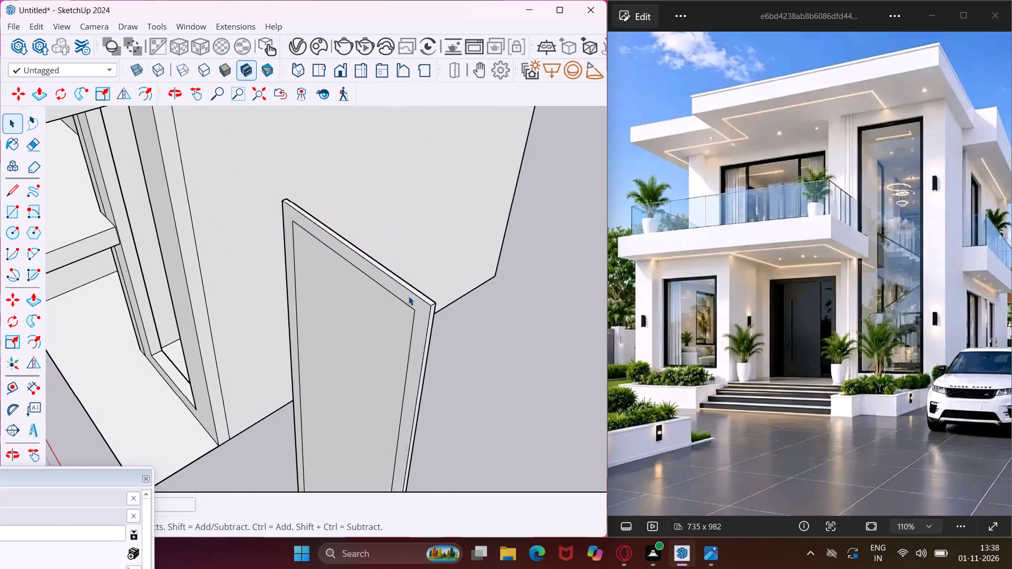
key("p")
left_click(408, 296)
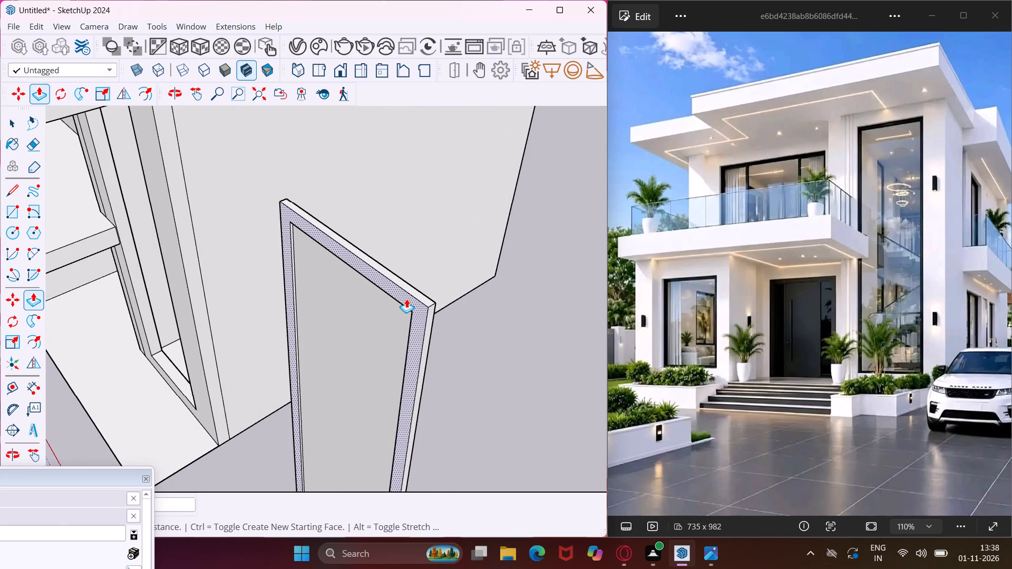
left_click(405, 300)
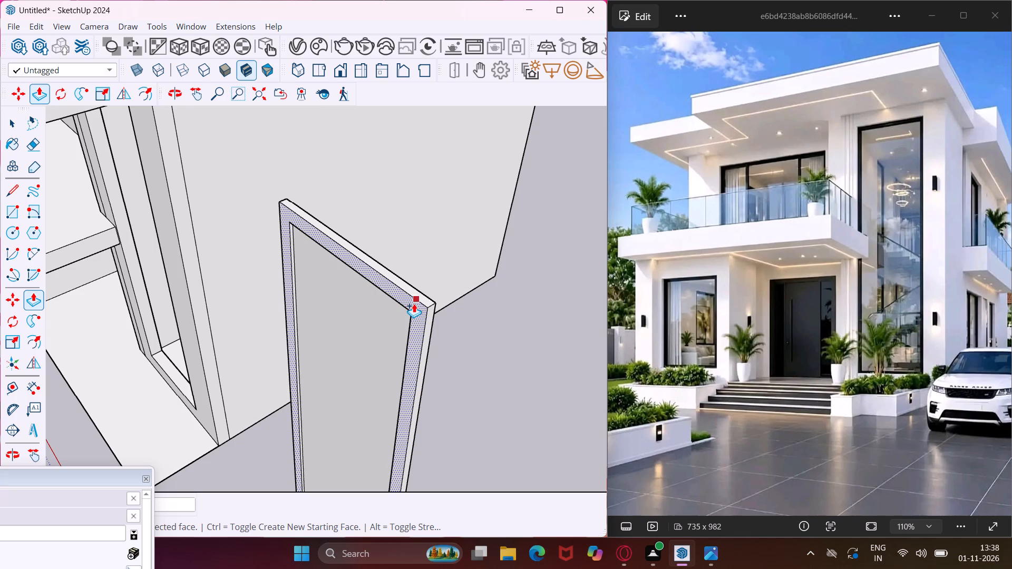
key("Escape")
Use Push/Pull again on the freestanding panel's border to extend the frame slightly toward the back.
left_click(415, 308)
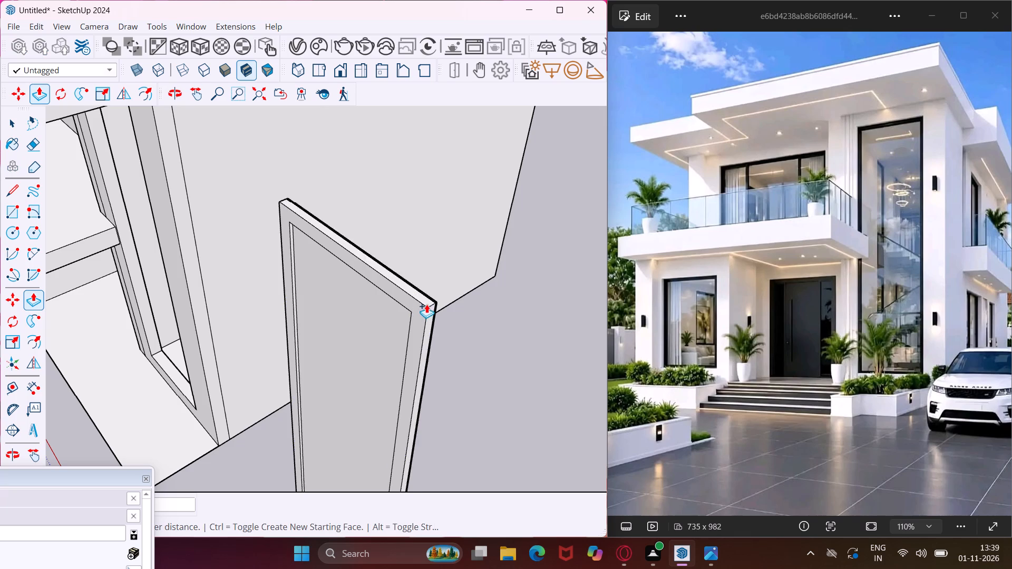
left_click(429, 302)
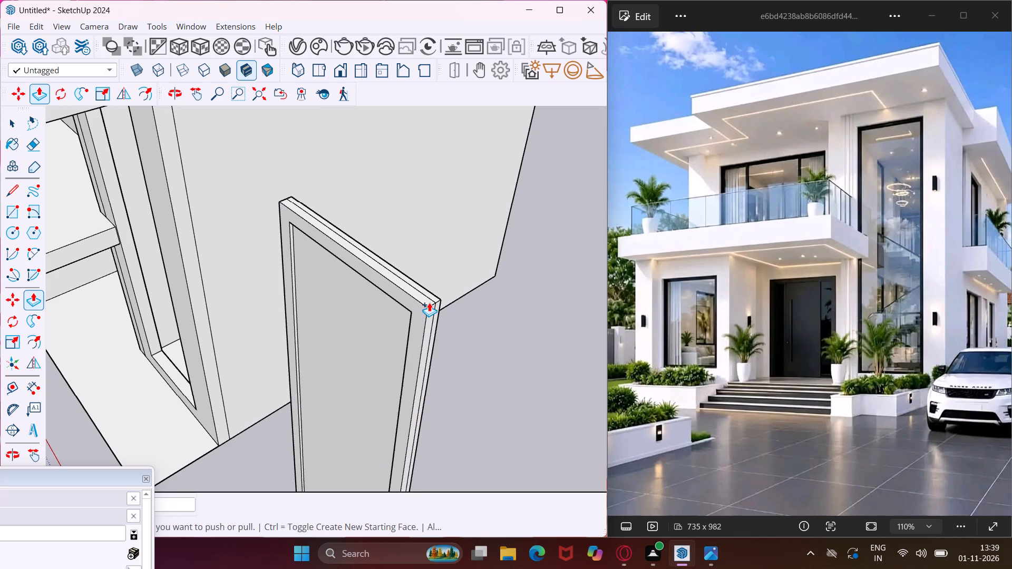
middle_click_drag(429, 301, 220, 336)
scroll(429, 301, "up", 1)
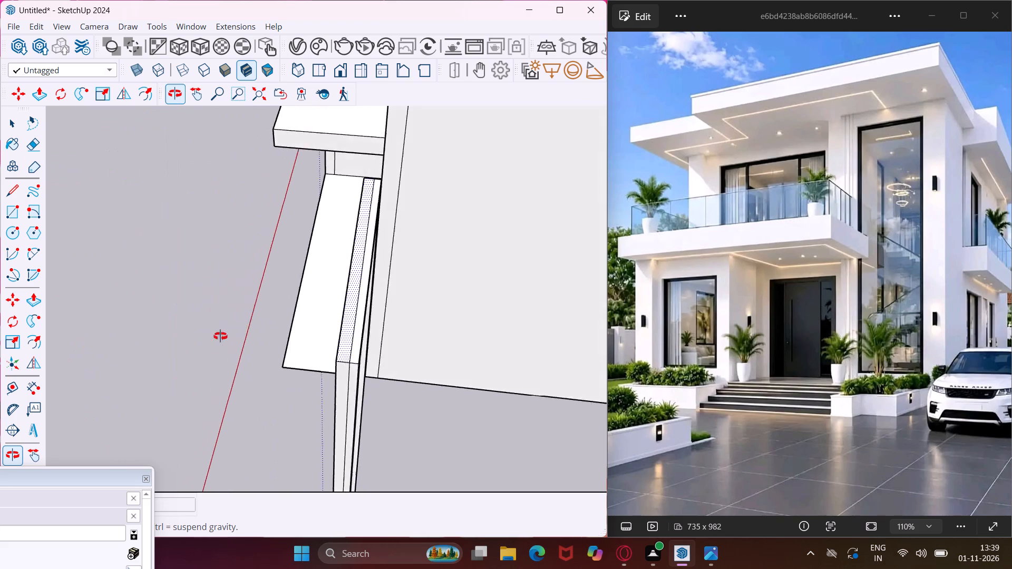
middle_click_drag(220, 336, 556, 323)
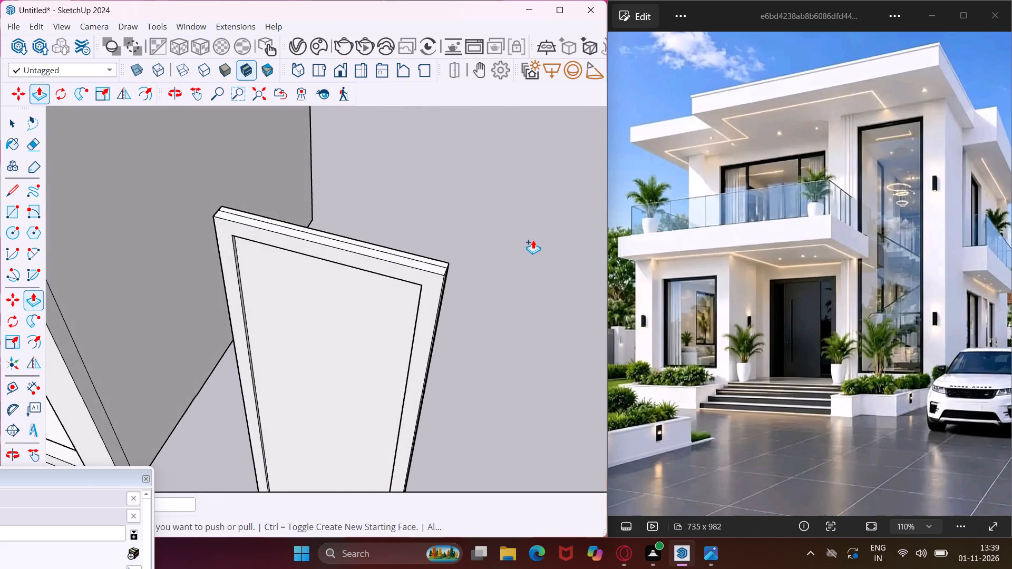
scroll(533, 239, "down", 10)
key("Escape")
key("space")
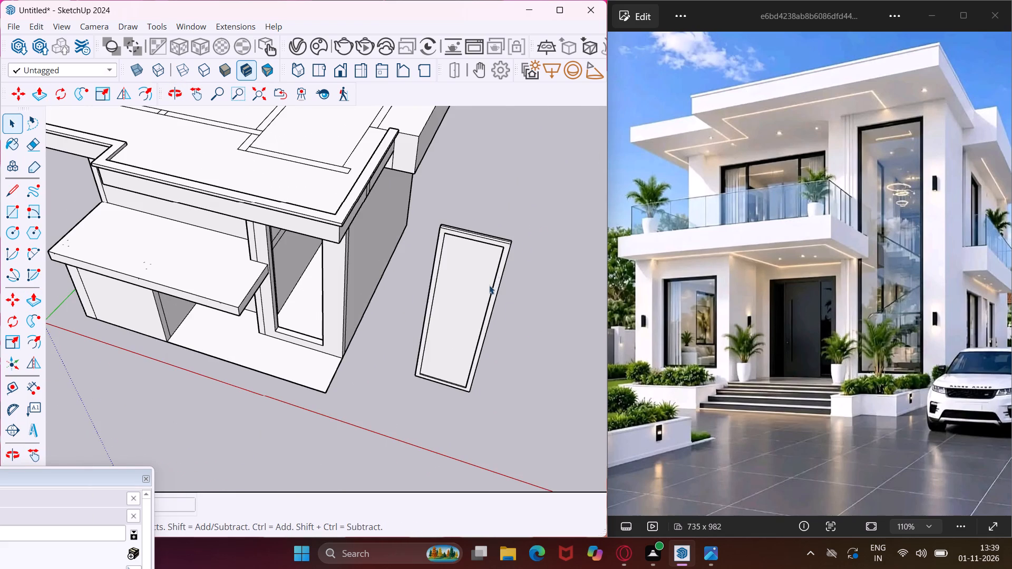
Move the floating Default Tray up so its Glass and Mirrors materials are accessible.
scroll(473, 303, "down", 4)
middle_click_drag(465, 311, 500, 213)
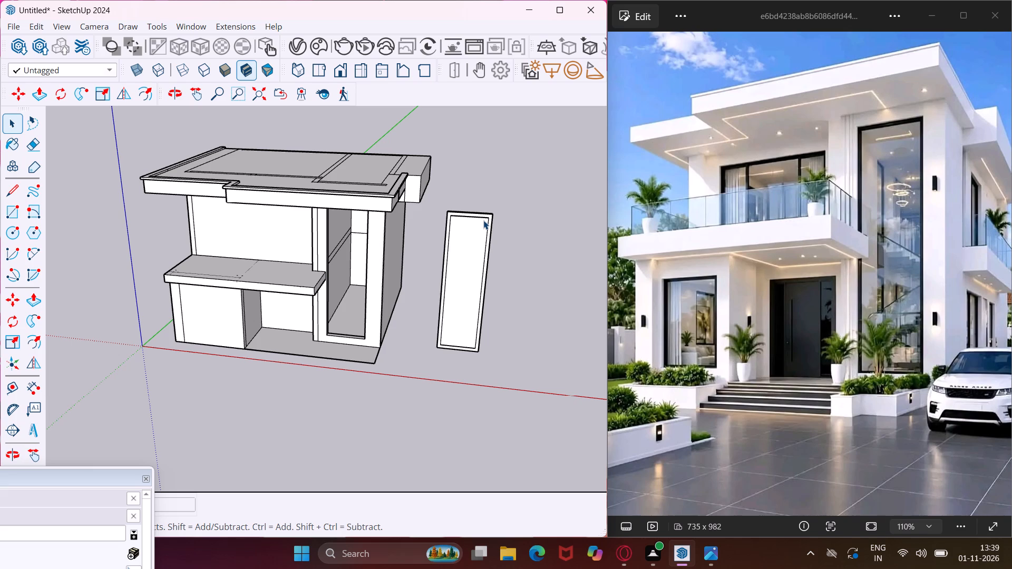
left_click_drag(122, 485, 248, 314)
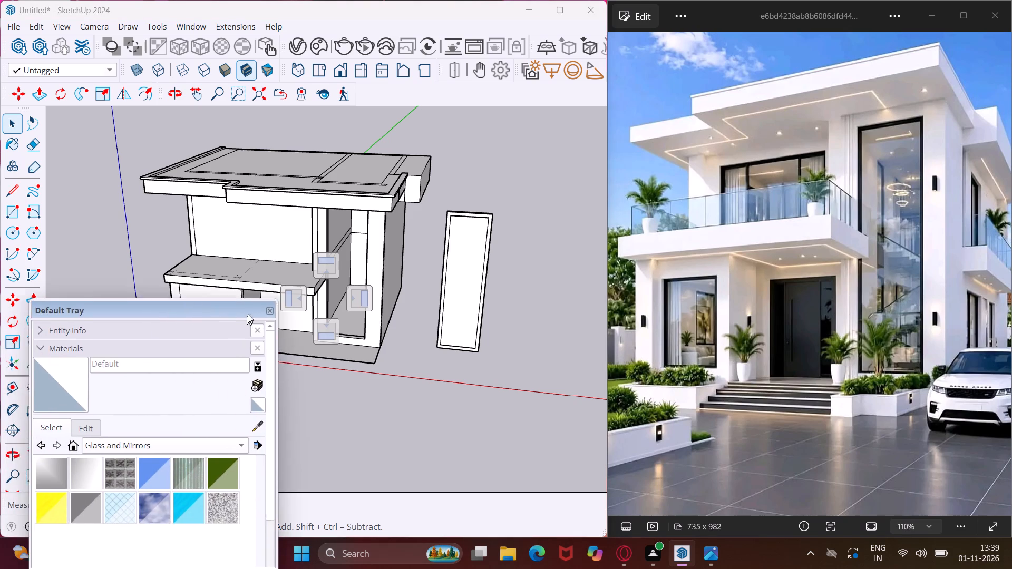
left_click_drag(248, 314, 252, 319)
Select the whole framed window panel and move it across to the opposite side of the villa, clear of the building.
left_click_drag(532, 191, 436, 341)
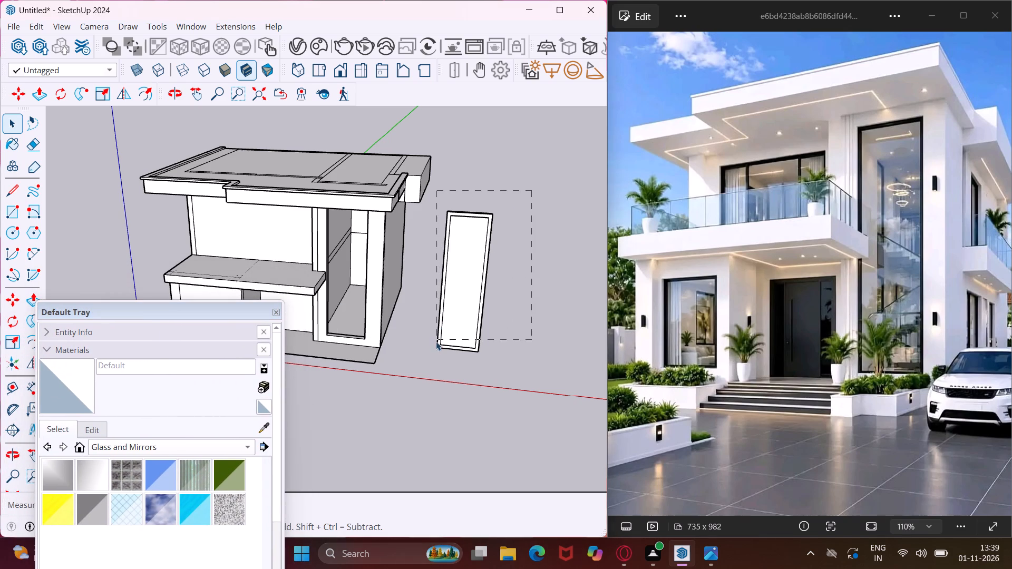
left_click_drag(436, 341, 432, 356)
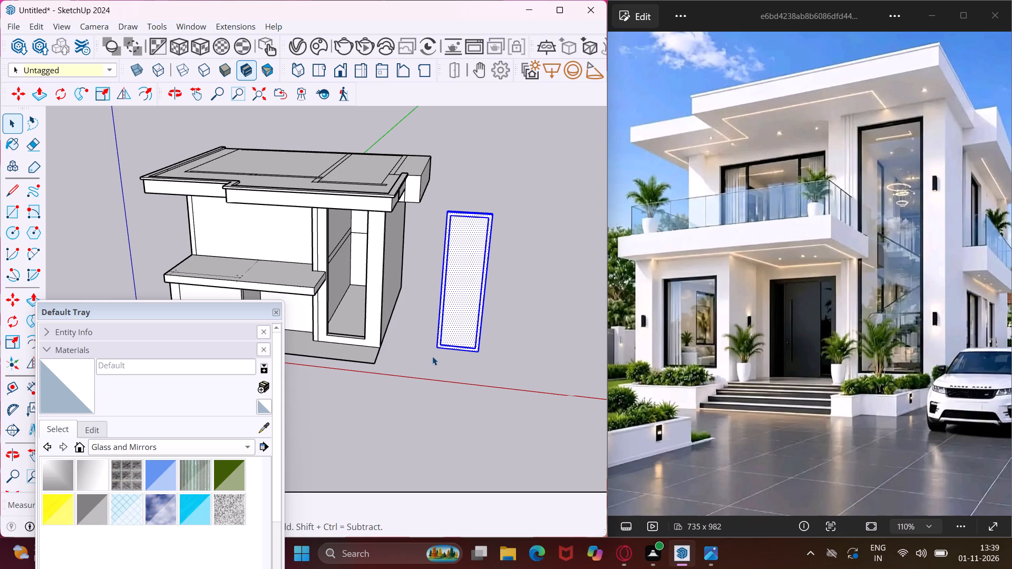
key("m")
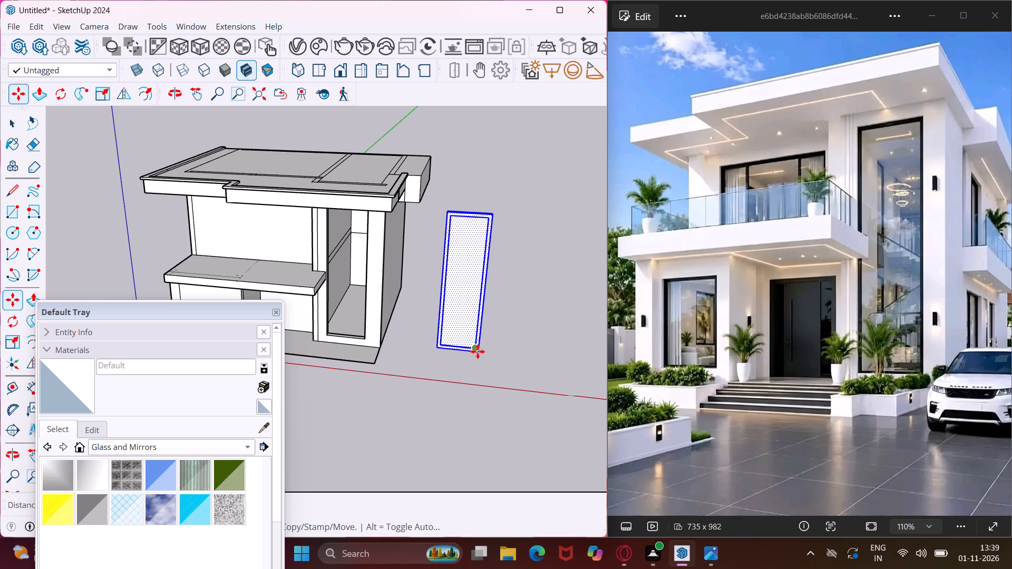
scroll(476, 354, "up", 3)
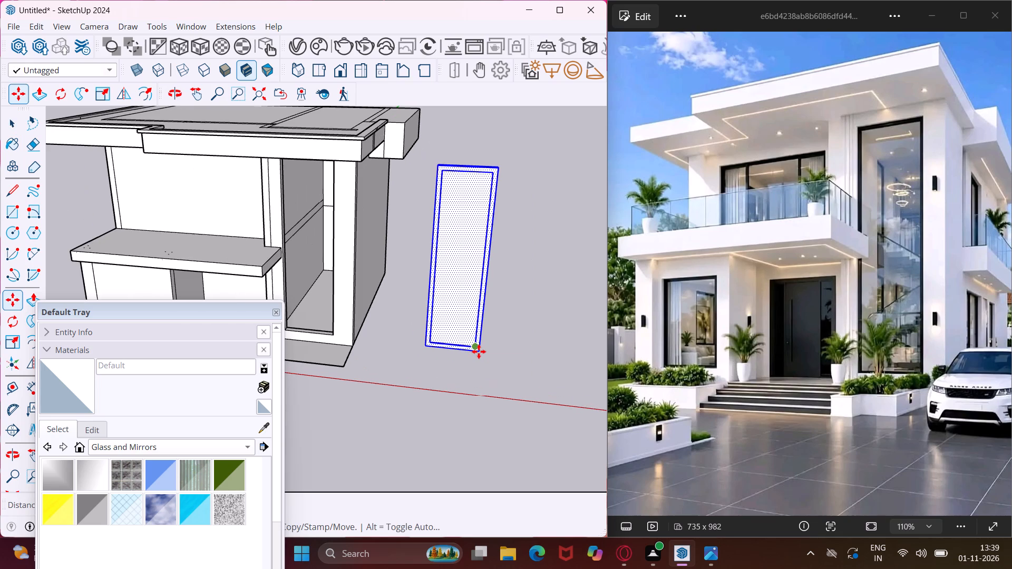
left_click(479, 351)
scroll(467, 343, "down", 15)
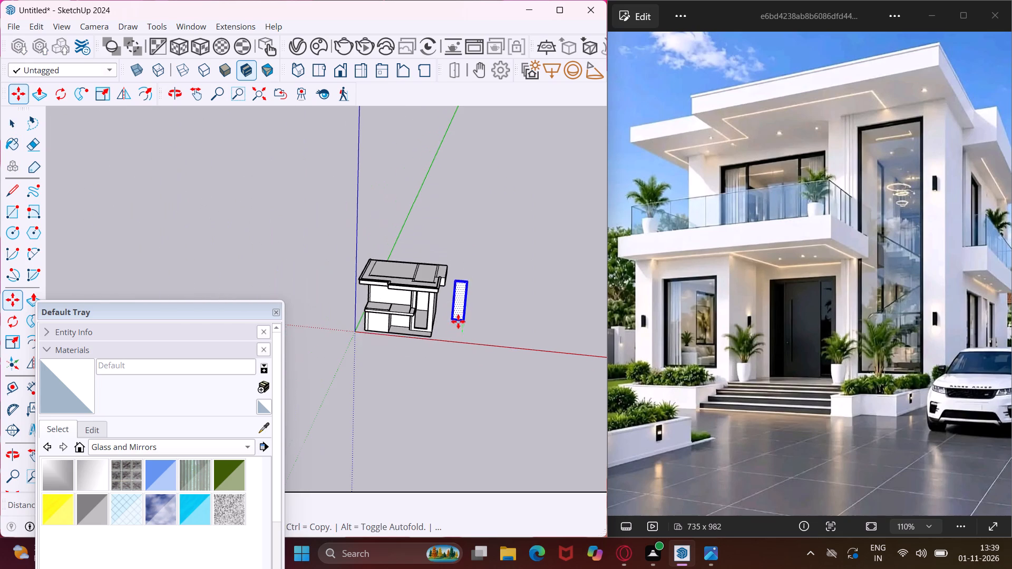
left_click(317, 325)
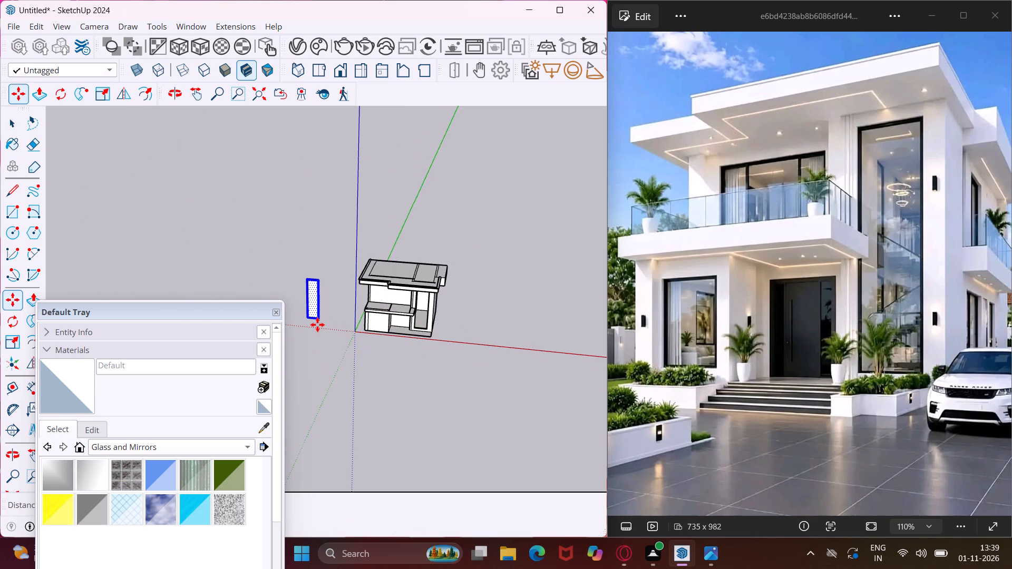
Draw a rectangular window outline on the ground-floor front wall, below the balcony slab, leaving a margin on all sides.
key("Escape")
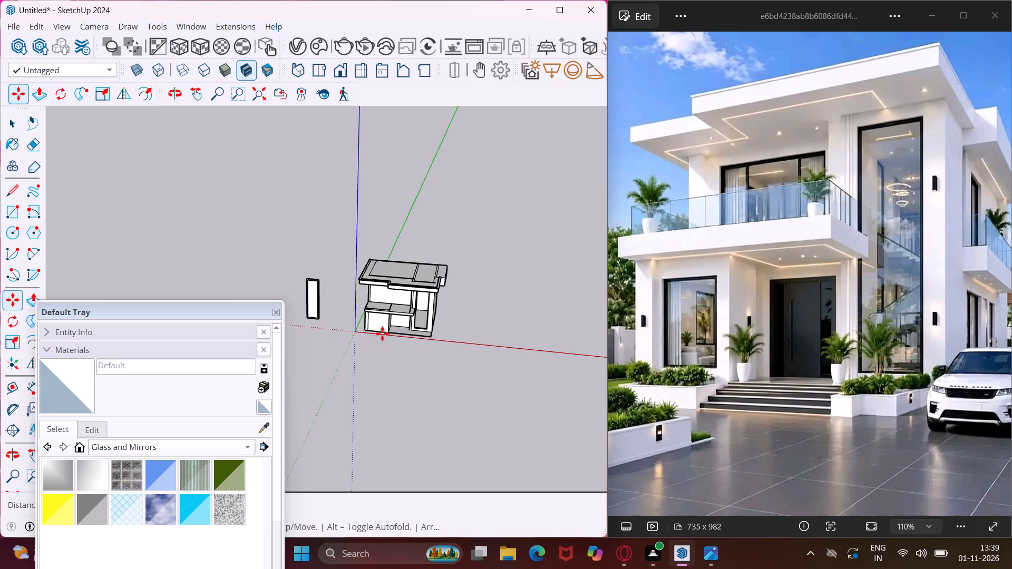
key("space")
scroll(382, 328, "up", 11)
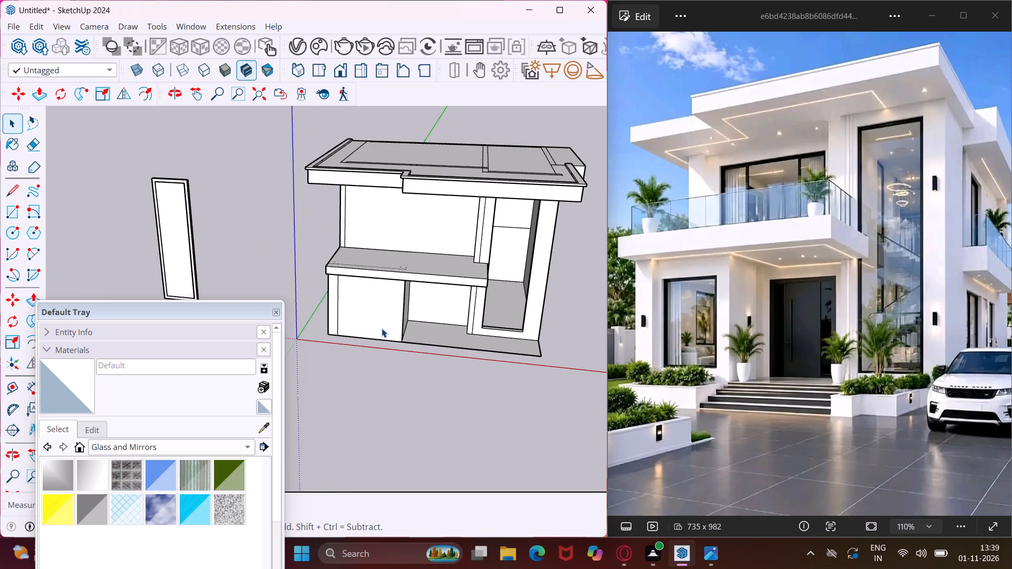
middle_click_drag(382, 328, 436, 227)
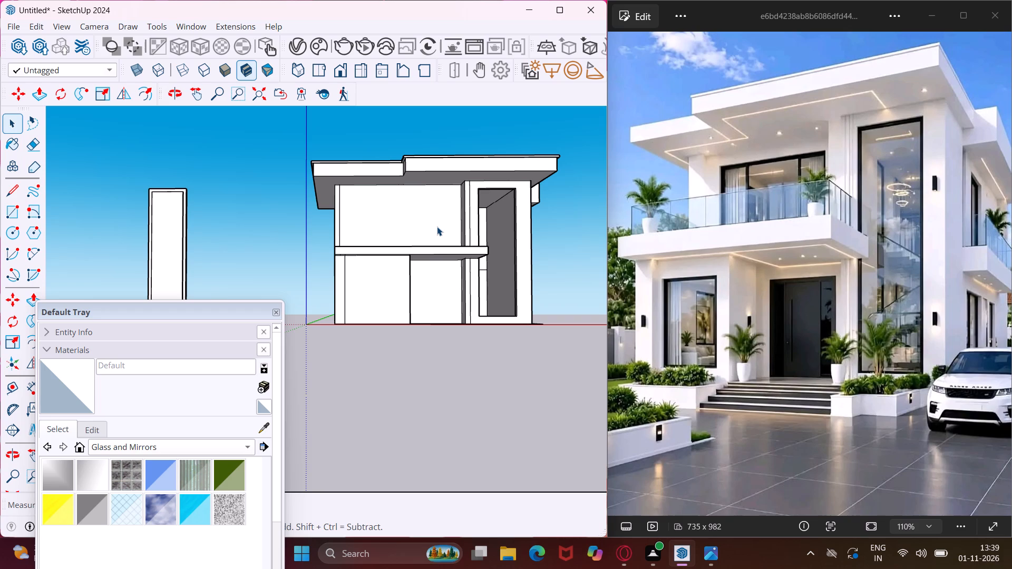
scroll(425, 264, "up", 4)
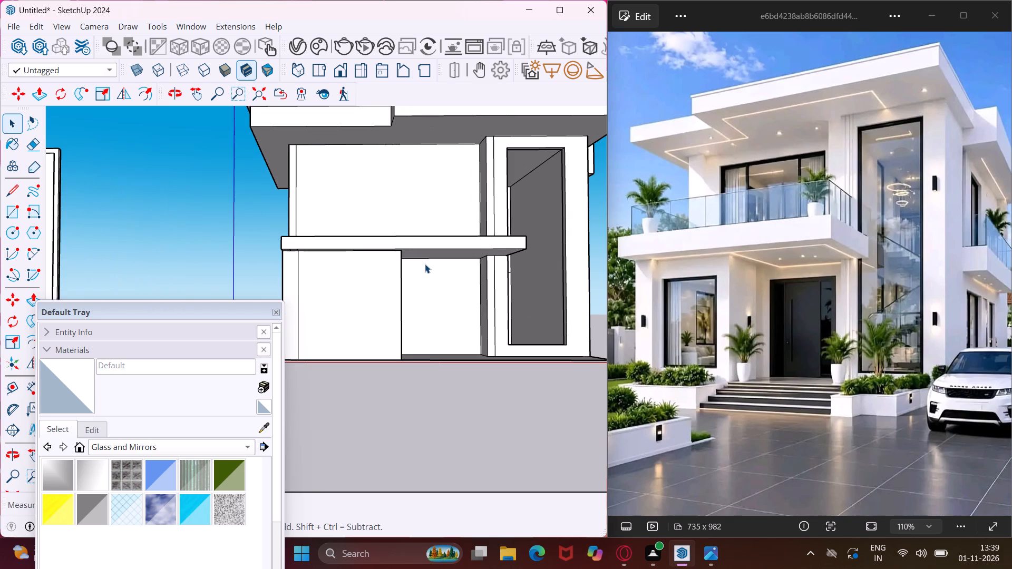
scroll(425, 264, "up", 4)
middle_click_drag(425, 264, 464, 226)
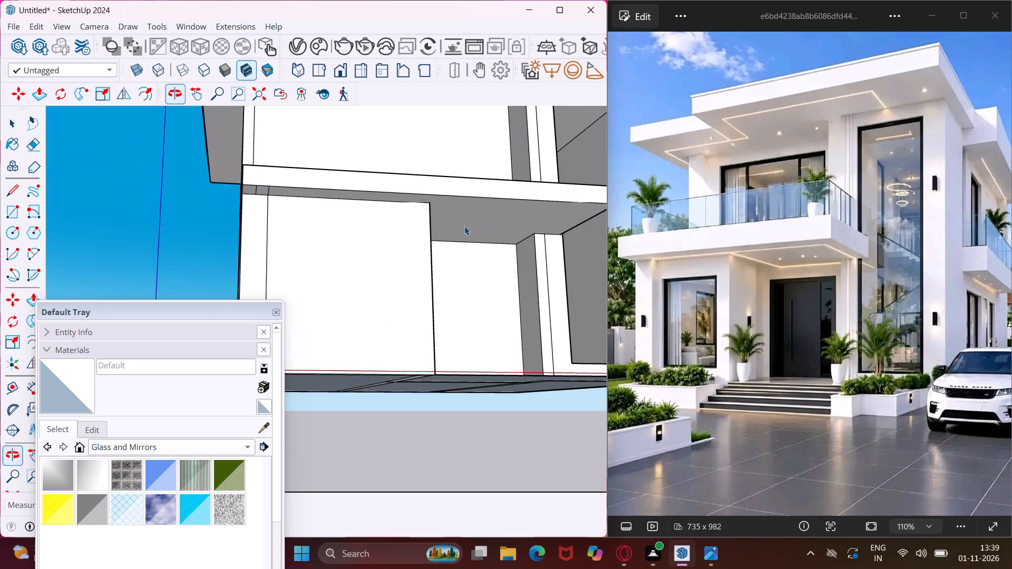
scroll(464, 226, "down", 2)
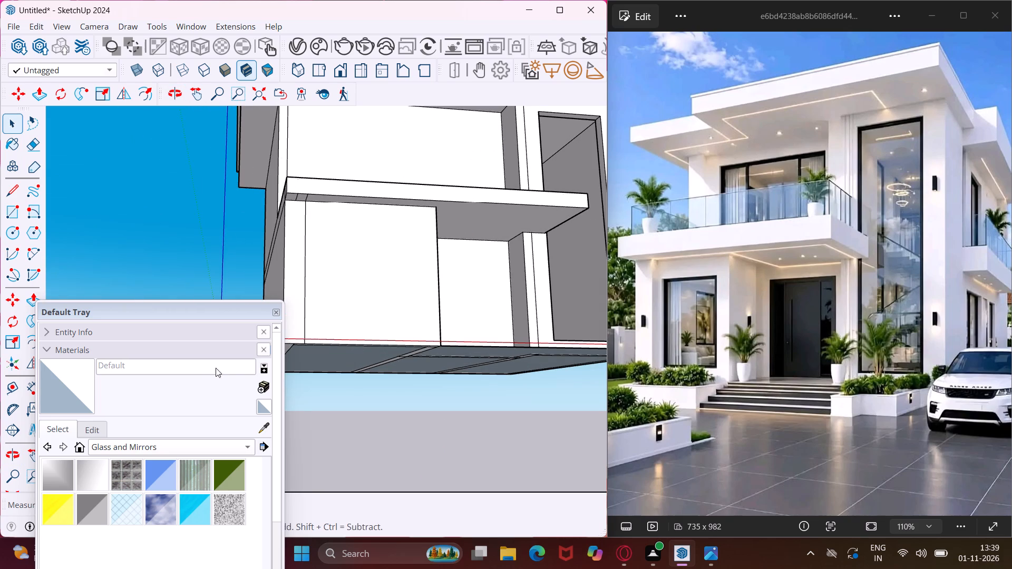
left_click(13, 217)
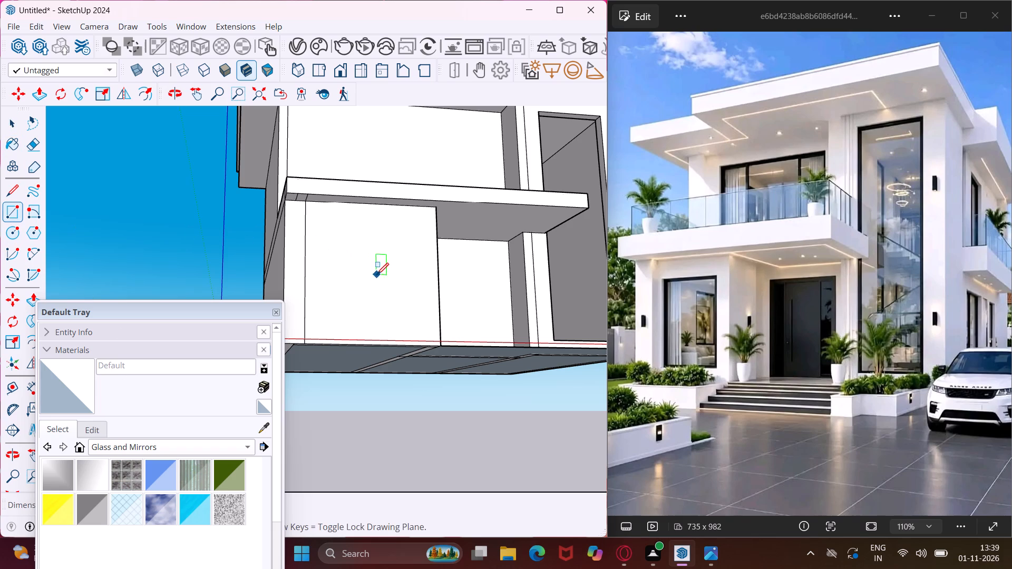
middle_click_drag(374, 274, 357, 313)
scroll(331, 350, "up", 3)
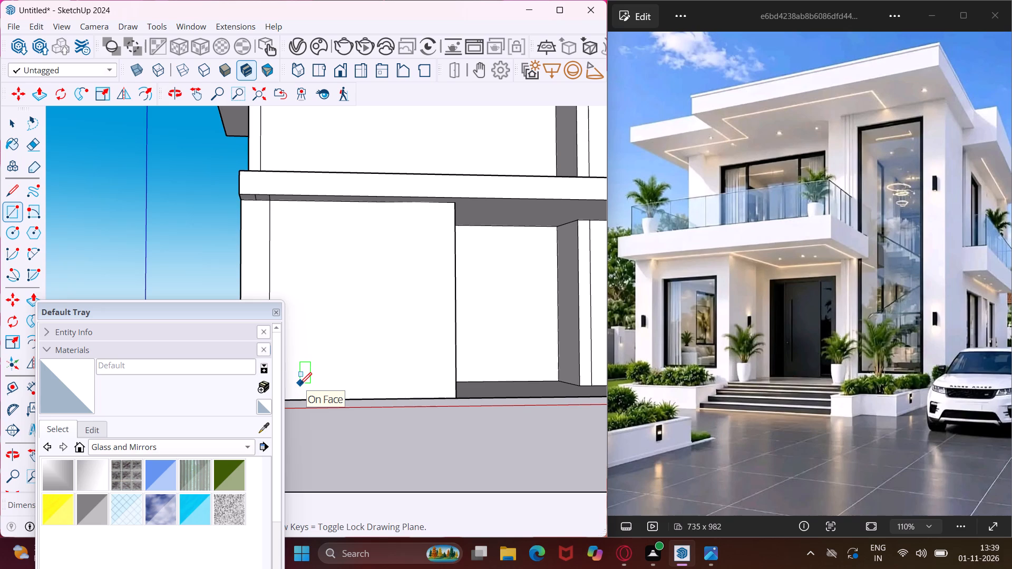
left_click(300, 384)
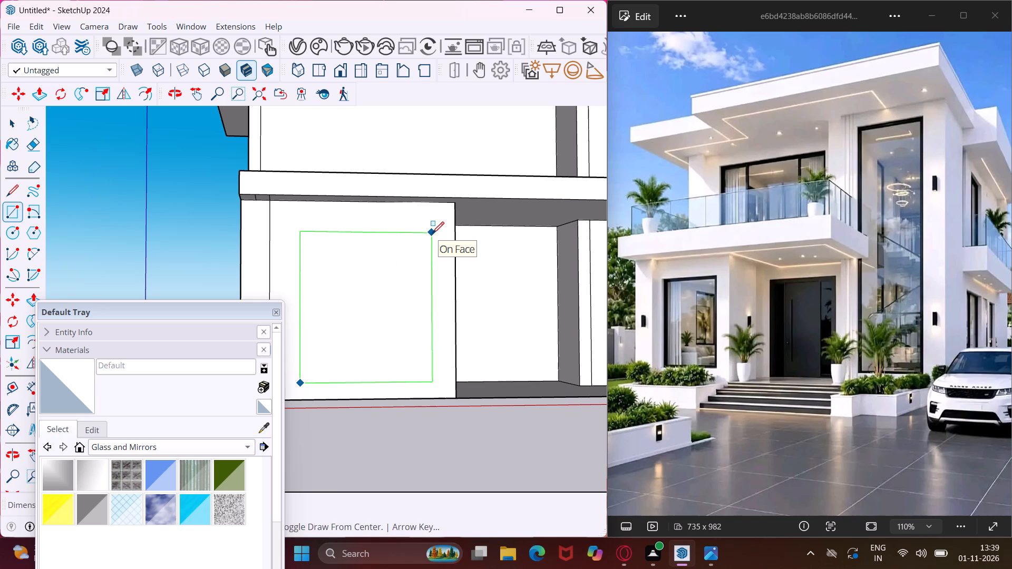
left_click(432, 233)
key("Escape")
key("space")
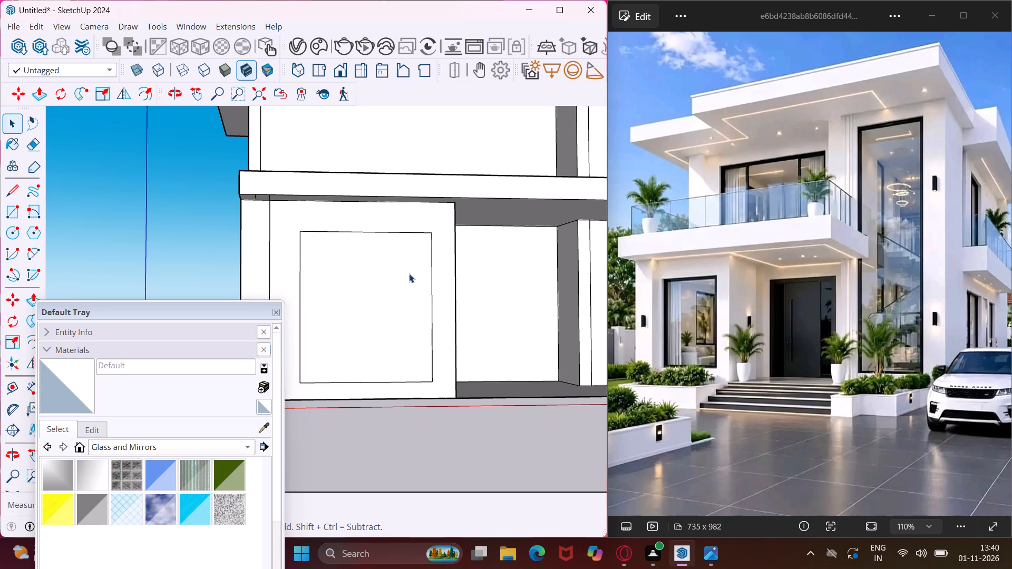
Copy the rectangular window face off the wall and place it between the tall framed panel and the villa.
left_click(406, 288)
key("m")
left_click(405, 288)
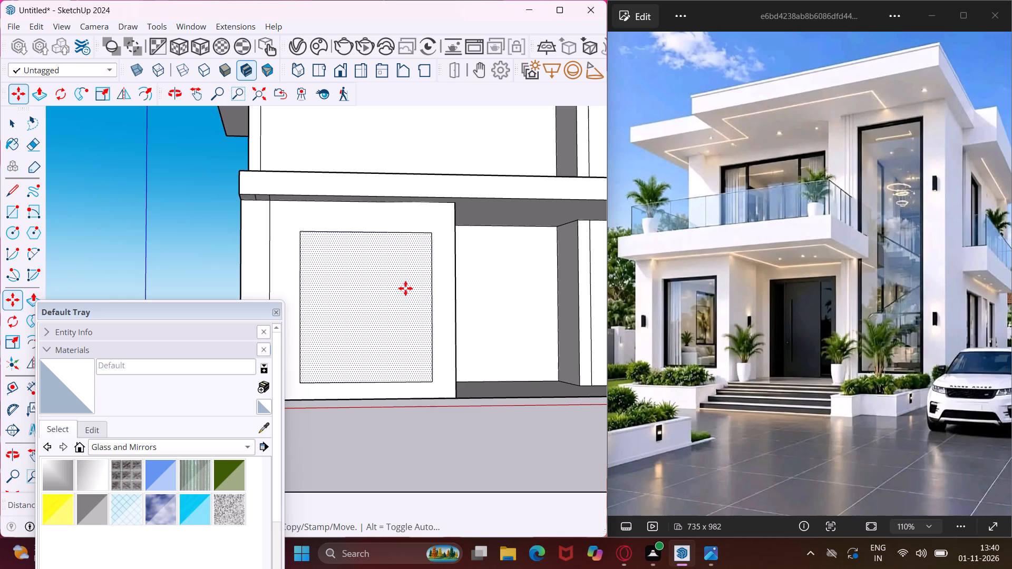
scroll(407, 284, "down", 9)
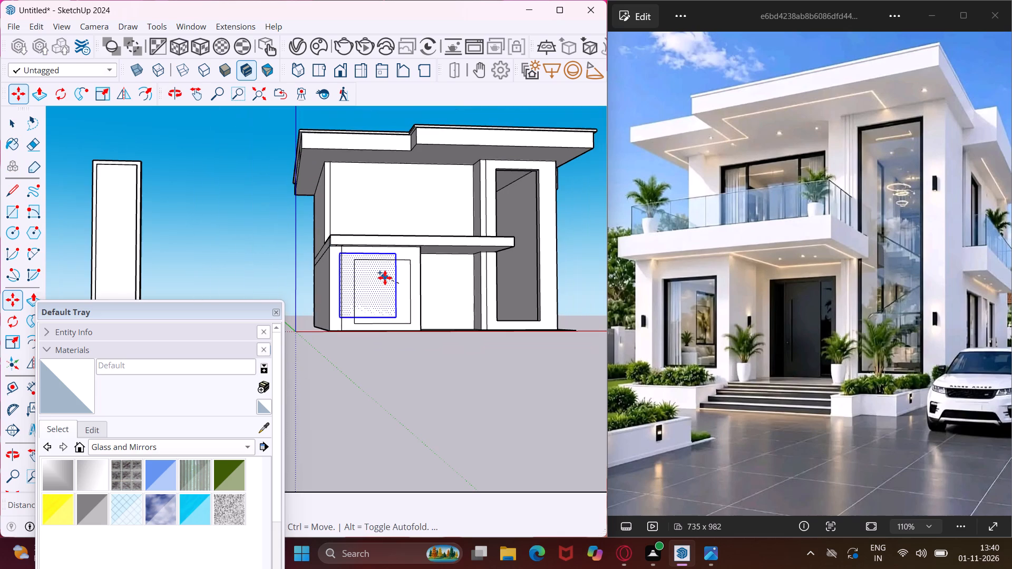
scroll(385, 278, "down", 9)
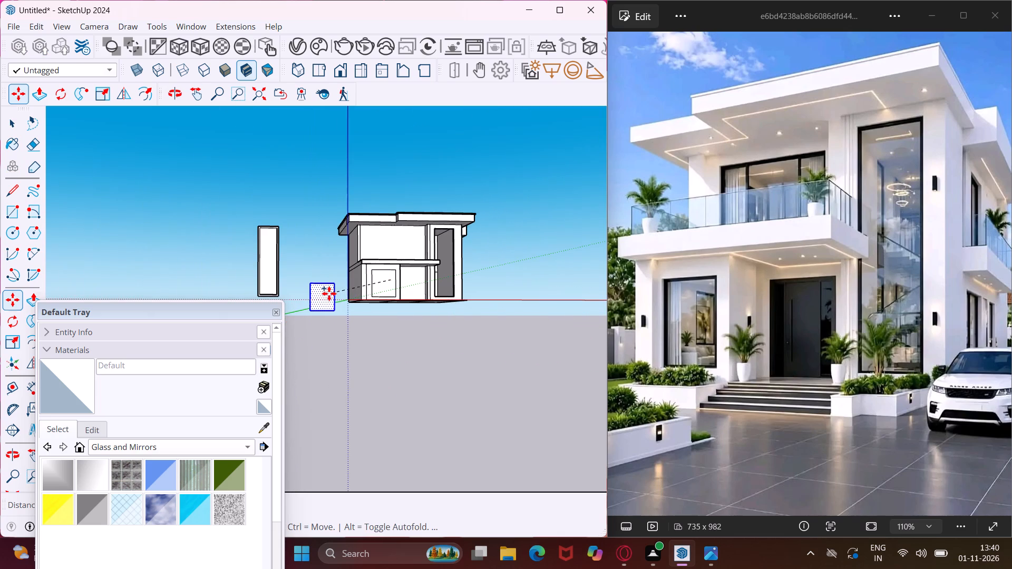
left_click(323, 287)
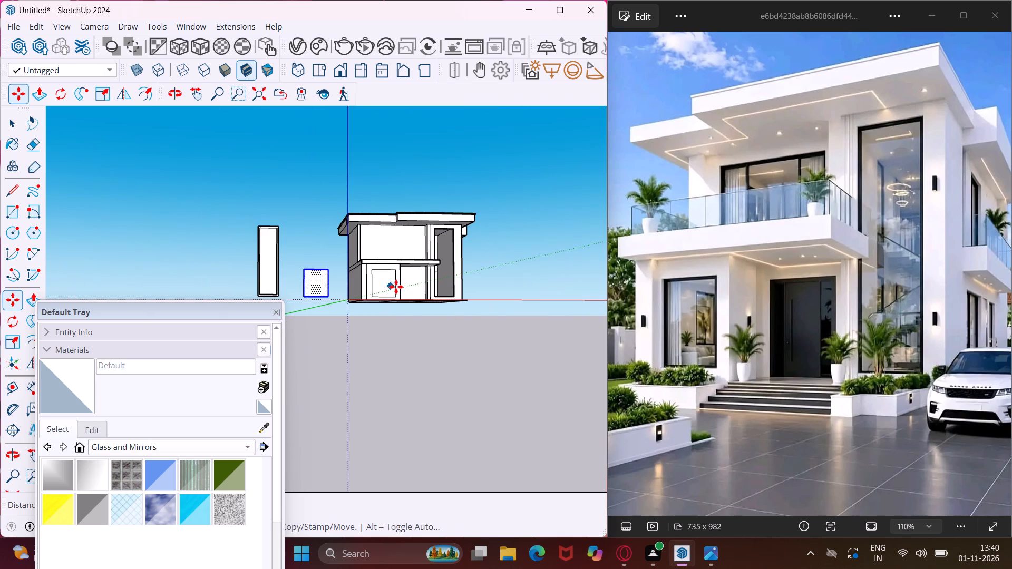
key("Escape")
key("space")
Push/Pull the rectangle on the ground-floor front wall inward 9" to cut the window opening.
scroll(392, 282, "up", 8)
left_click(383, 290)
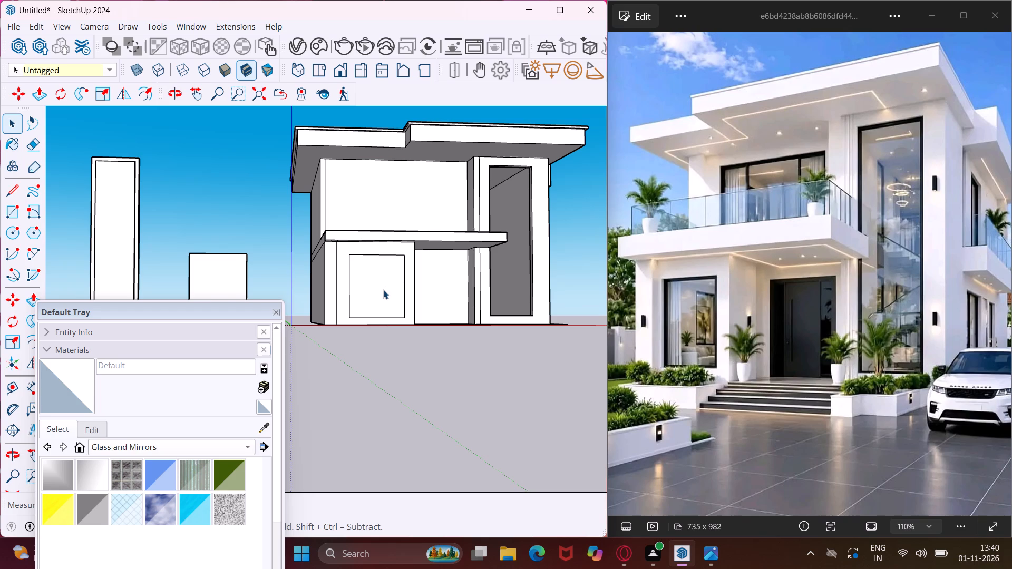
key("p")
left_click(383, 290)
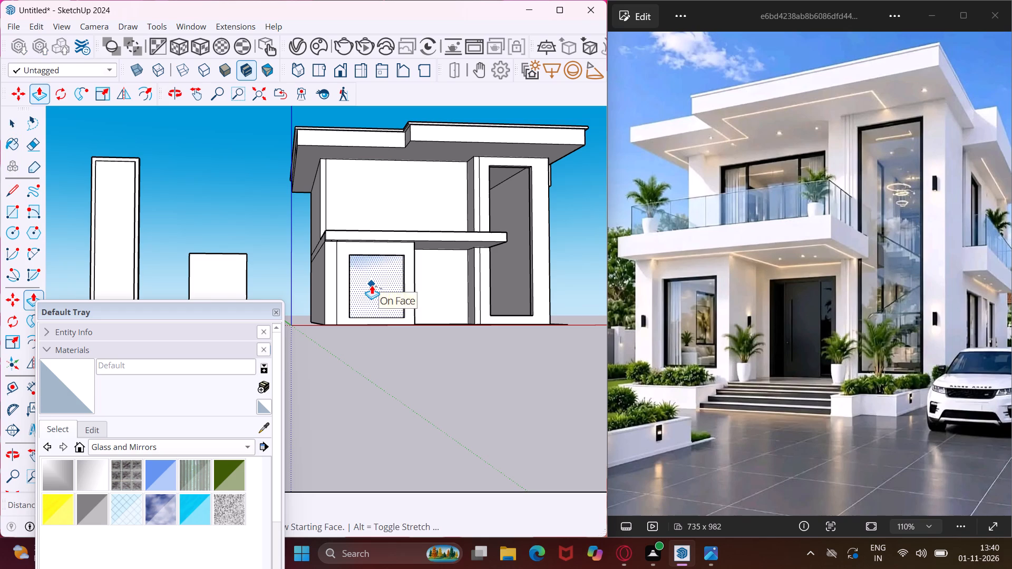
left_click(372, 285)
scroll(420, 228, "down", 4)
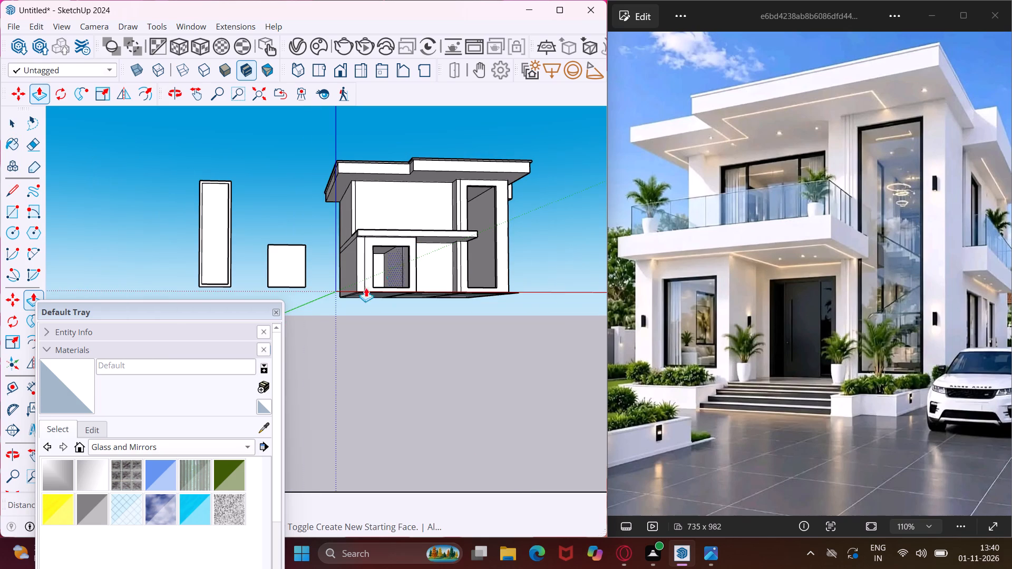
Move the Default Tray out of the way and Push/Pull the freestanding window face to a thickness of about 1 3/8".
left_click_drag(226, 308, 179, 537)
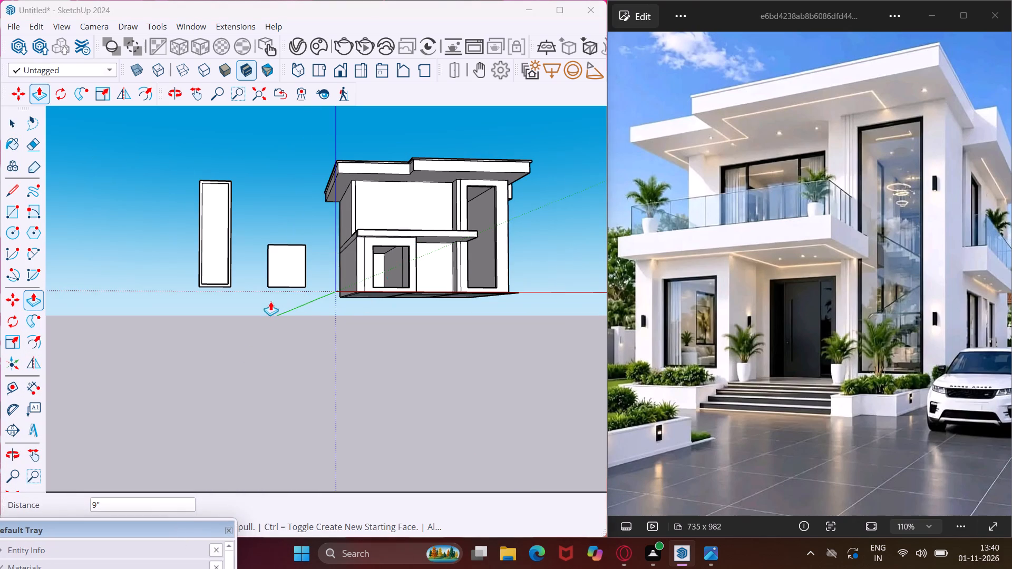
scroll(285, 243, "up", 4)
middle_click_drag(285, 243, 298, 327)
scroll(296, 300, "up", 4)
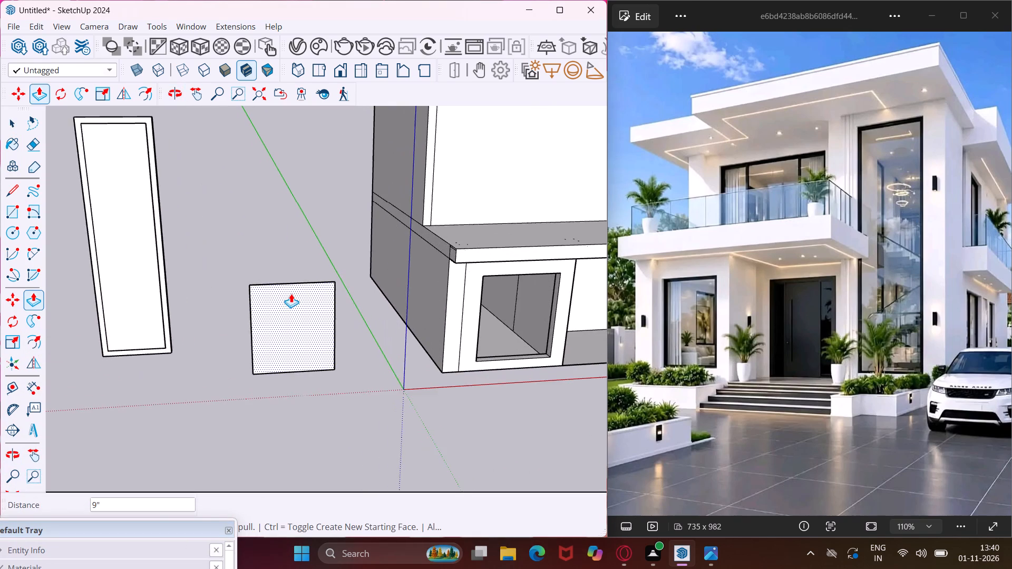
scroll(291, 293, "up", 5)
middle_click_drag(285, 293, 336, 316)
scroll(308, 309, "up", 6)
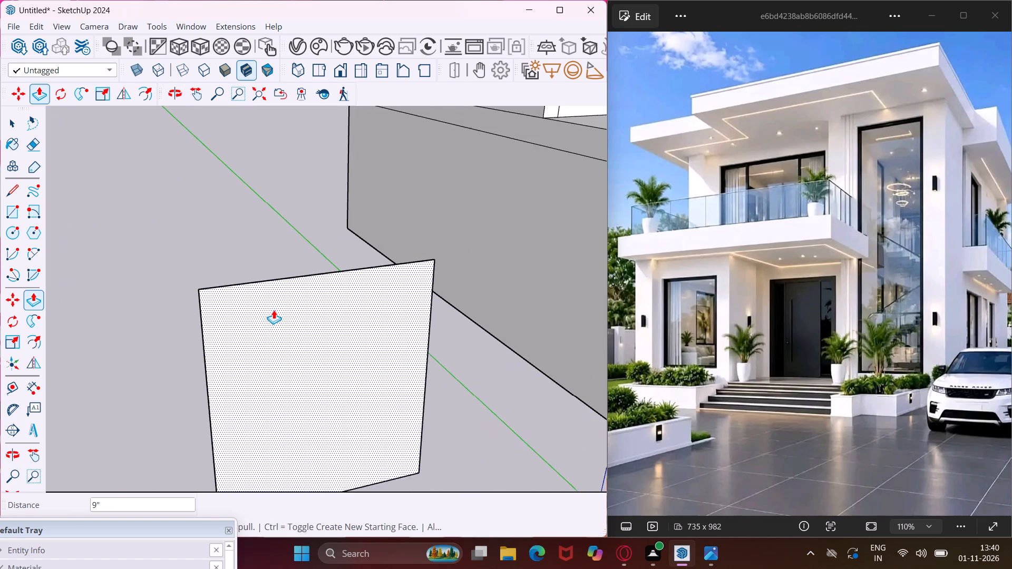
scroll(274, 310, "up", 2)
left_click(273, 310)
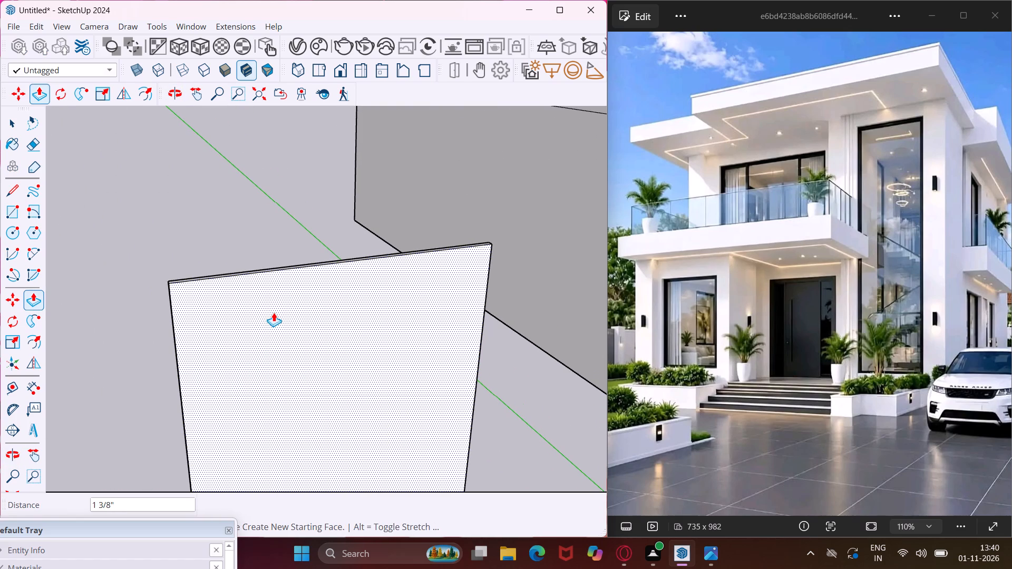
left_click(274, 312)
key("Escape")
key("space")
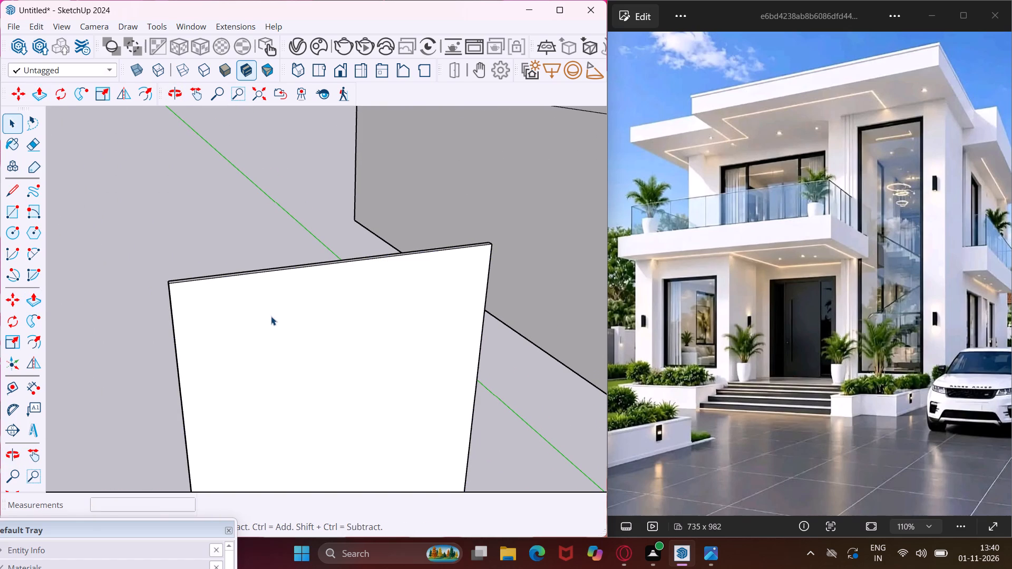
Offset the front face outline of the small freestanding panel inward by about 2 11/16" for a frame border.
left_click(271, 316)
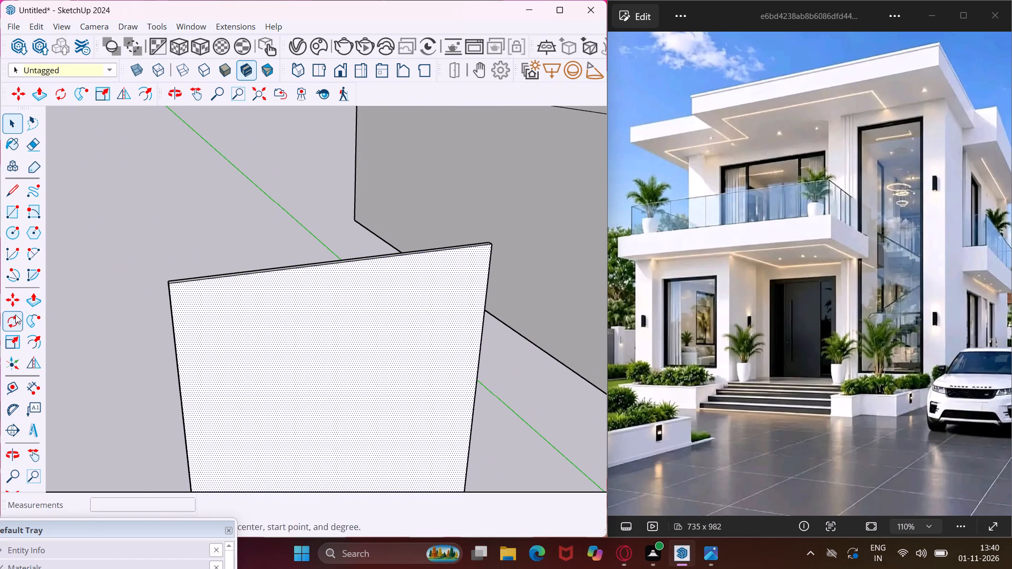
left_click(26, 340)
scroll(171, 295, "up", 2)
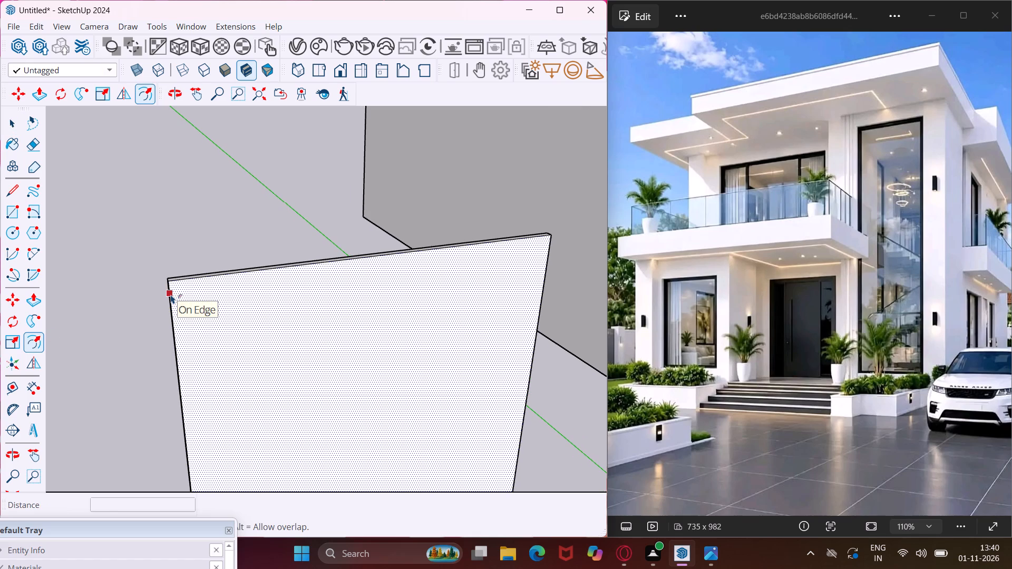
left_click(171, 295)
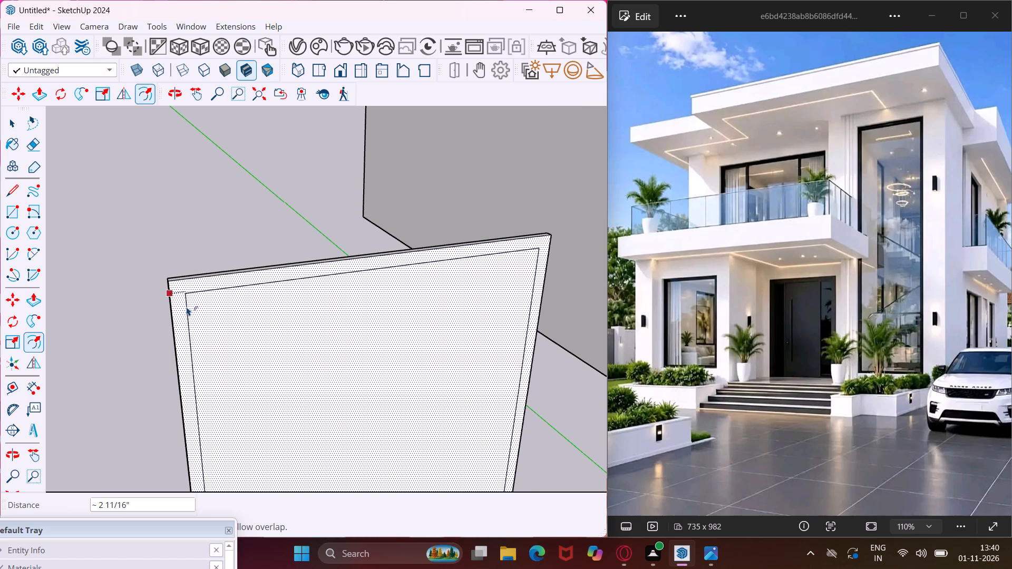
left_click(188, 308)
key("Escape")
key("space")
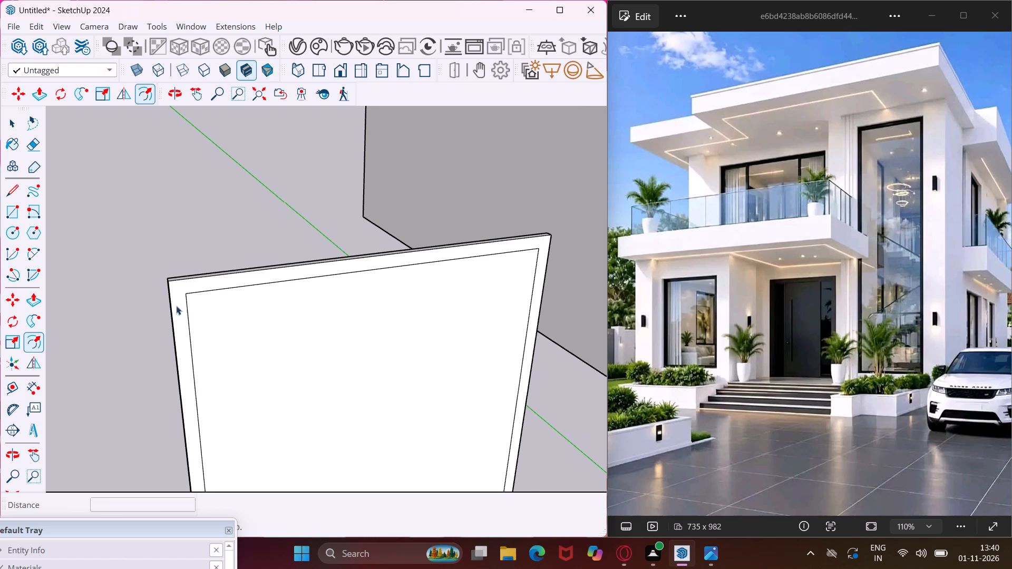
Push/Pull the border of the small freestanding panel forward about 1 1/8" to form a raised frame.
scroll(166, 297, "down", 2)
scroll(178, 297, "up", 9)
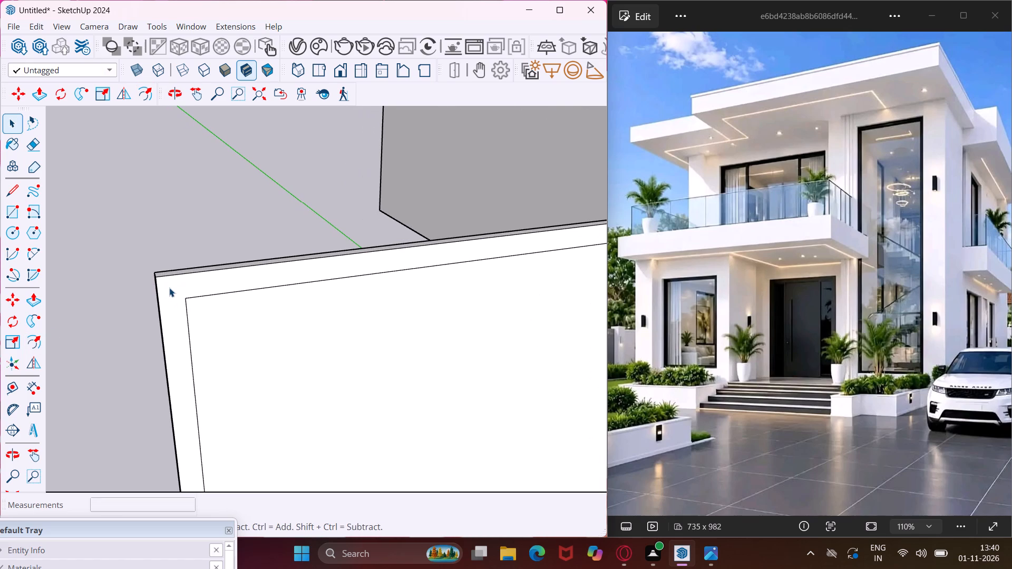
left_click(168, 288)
key("p")
left_click(168, 288)
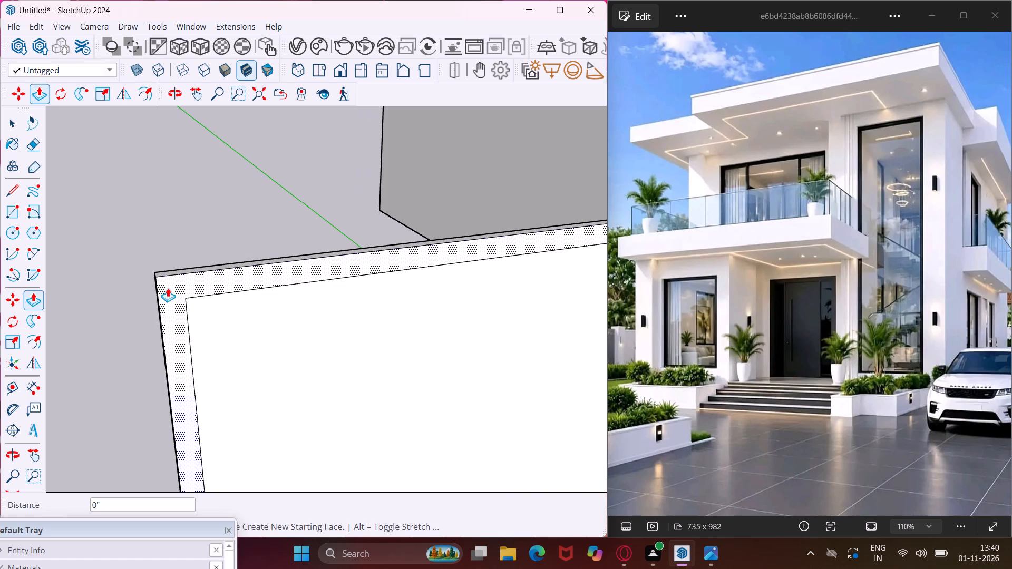
left_click(170, 291)
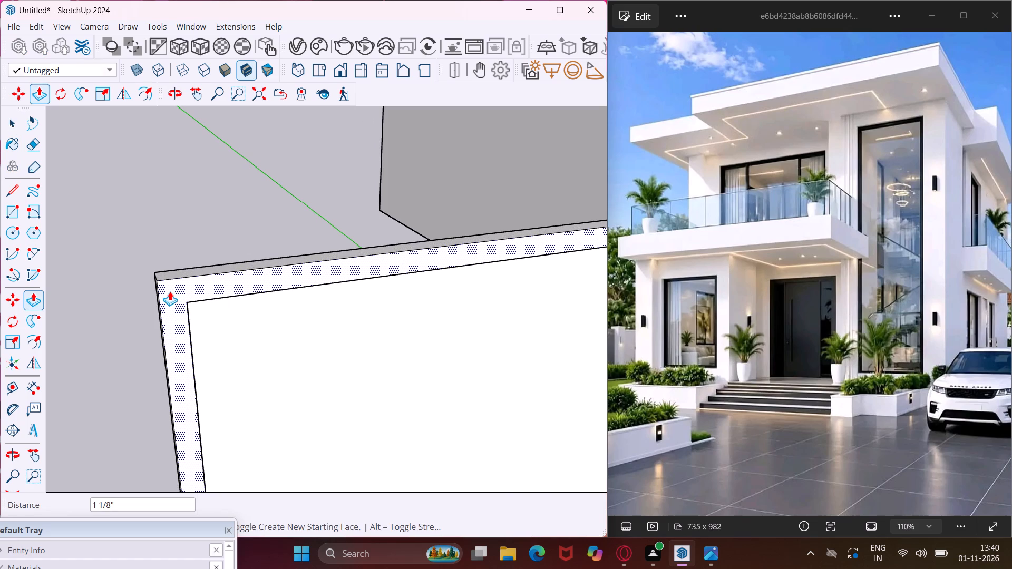
left_click(170, 294)
key("Escape")
Push/Pull the small panel's border again by about 4 1/8" toward the back to extend the frame behind the pane.
left_click(171, 298)
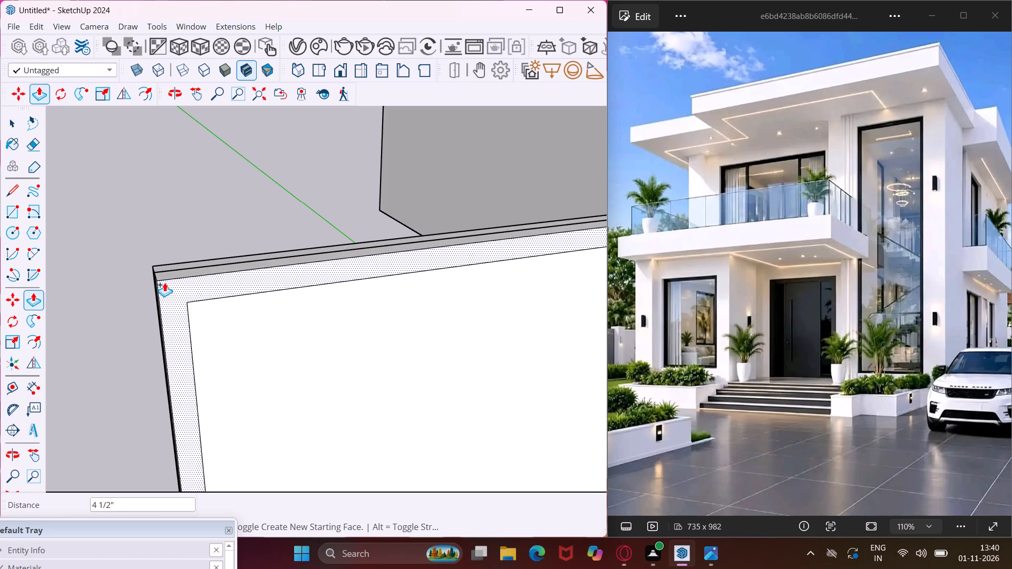
left_click(166, 284)
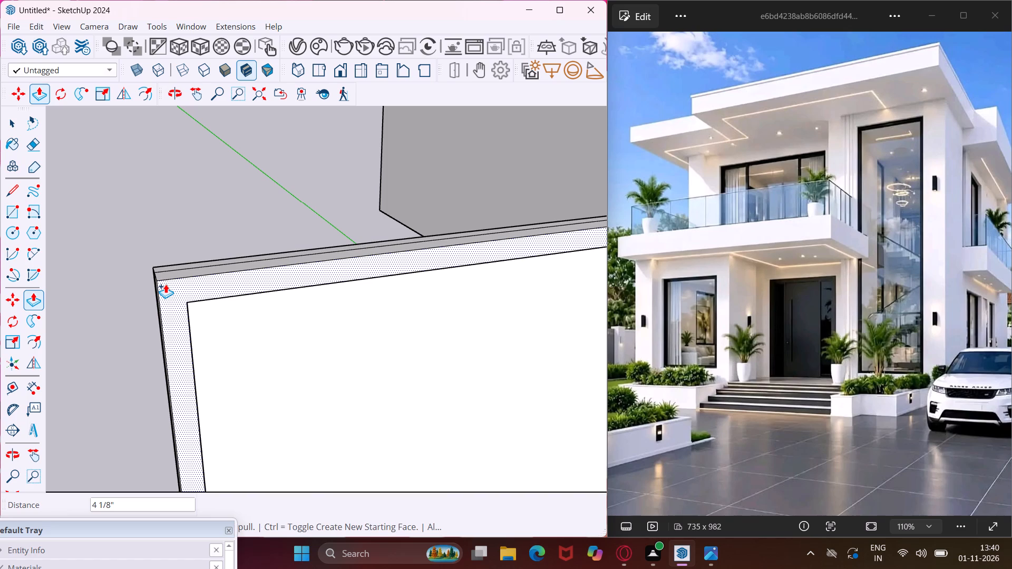
middle_click_drag(166, 284, 497, 234)
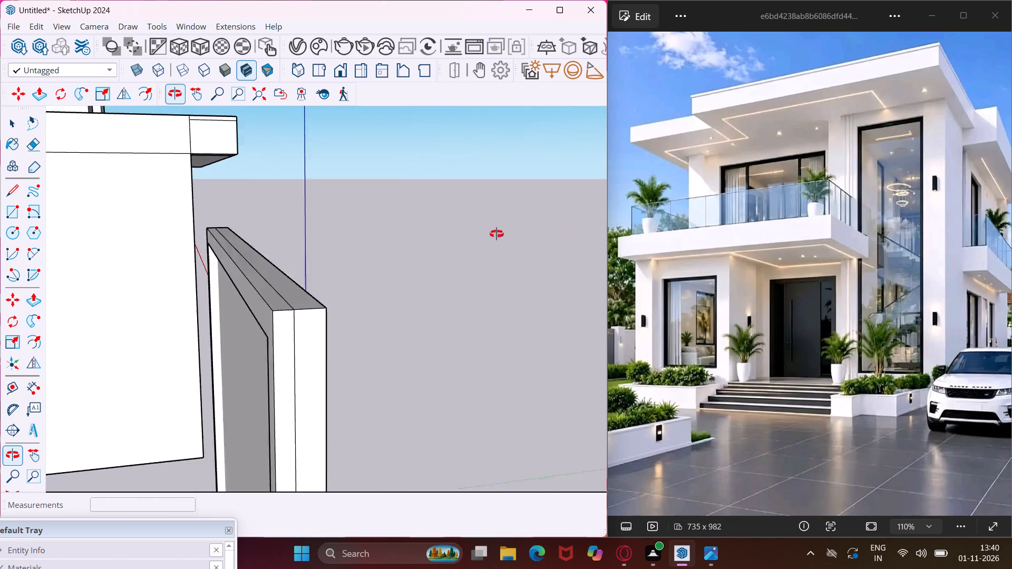
middle_click_drag(497, 234, 258, 212)
scroll(229, 217, "down", 9)
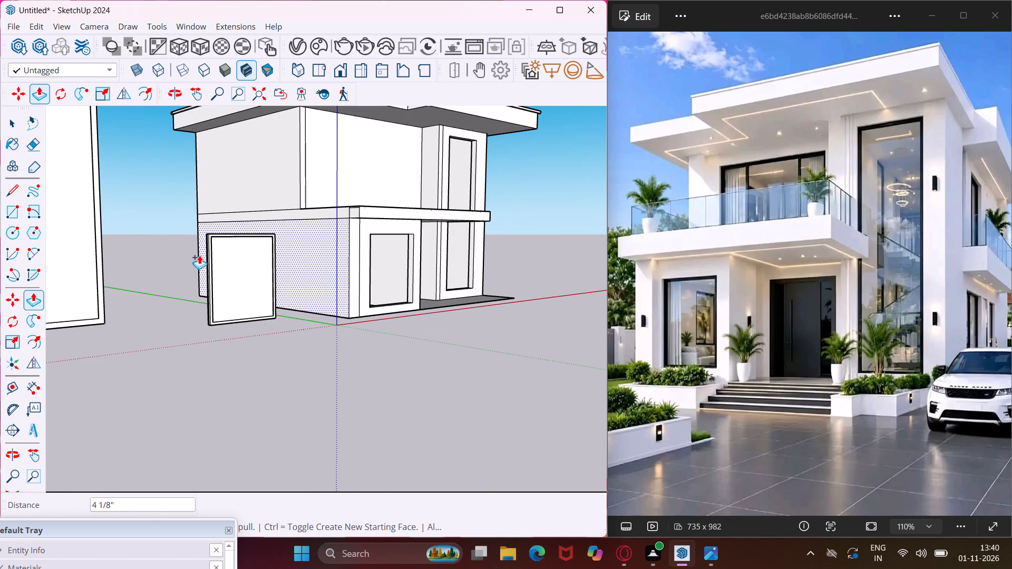
key("Escape")
key("space")
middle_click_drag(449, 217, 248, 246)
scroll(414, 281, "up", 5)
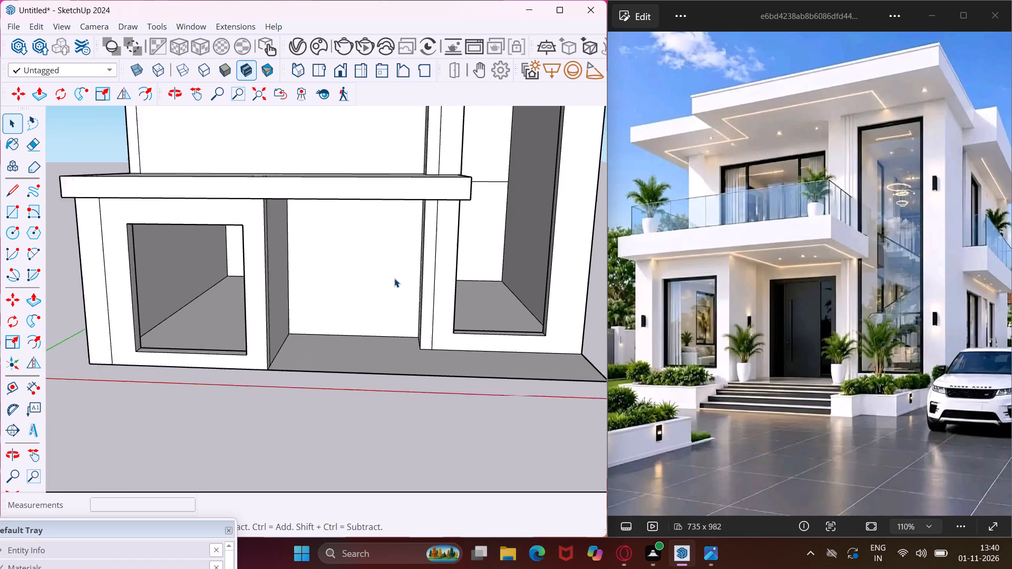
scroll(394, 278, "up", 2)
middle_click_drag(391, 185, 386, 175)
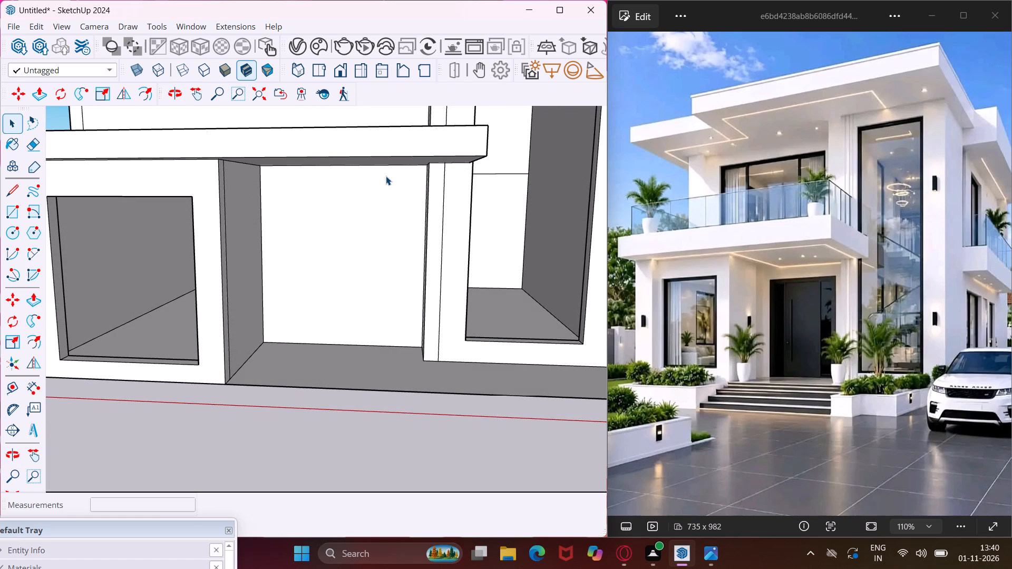
Draw a door rectangle about 7' 5 11/16" by 8' 7 1/4" on the recessed entrance wall, just above the porch floor.
left_click(17, 215)
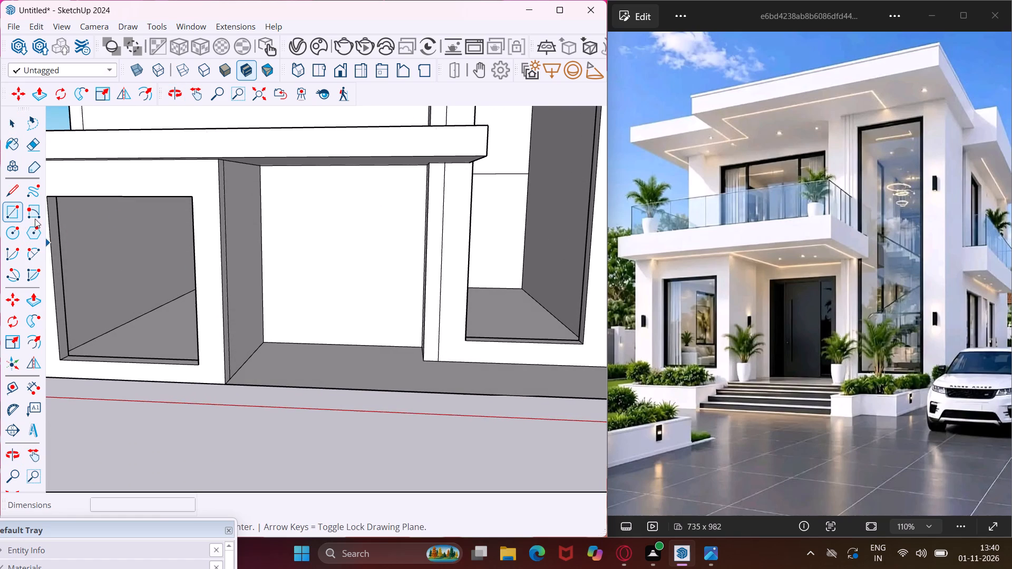
middle_click_drag(254, 280, 287, 300)
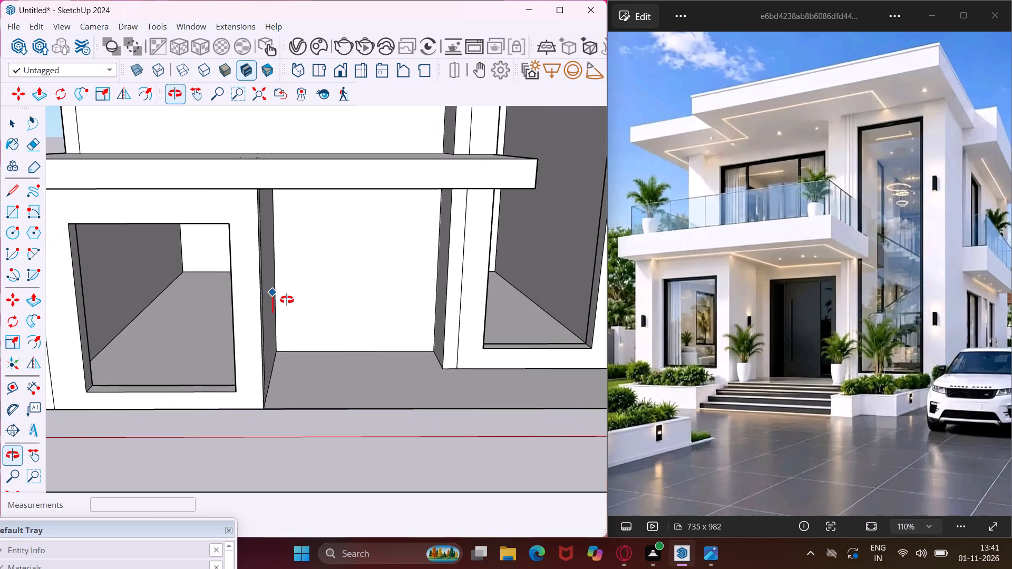
middle_click_drag(287, 300, 287, 300)
scroll(309, 299, "up", 3)
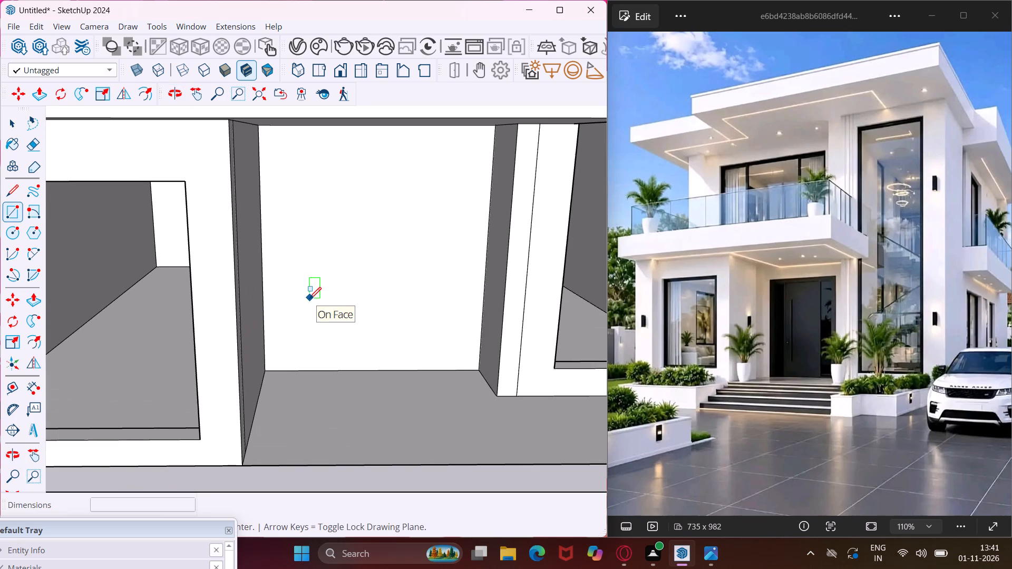
middle_click_drag(309, 299, 303, 272)
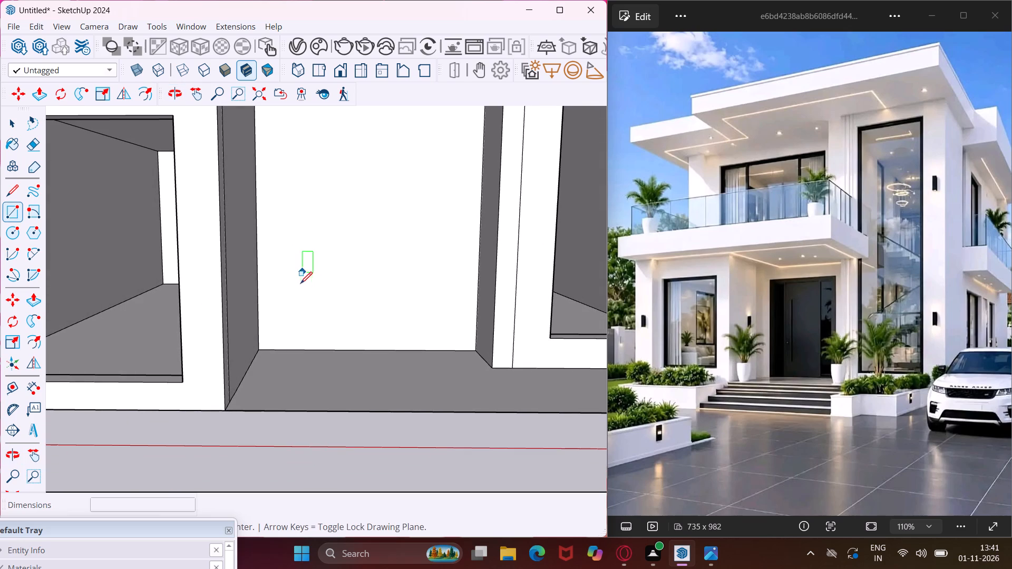
left_click(279, 347)
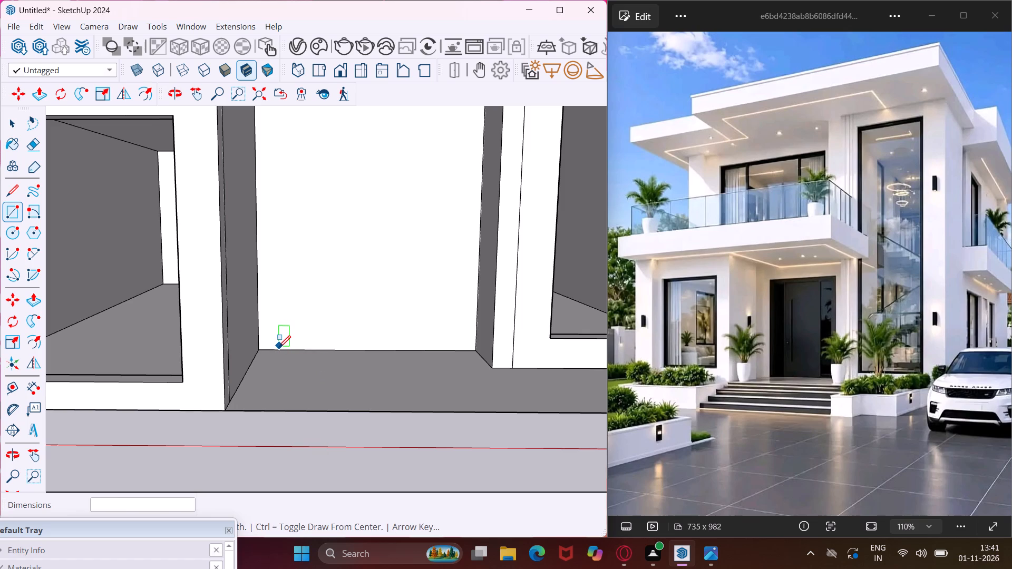
scroll(315, 277, "down", 6)
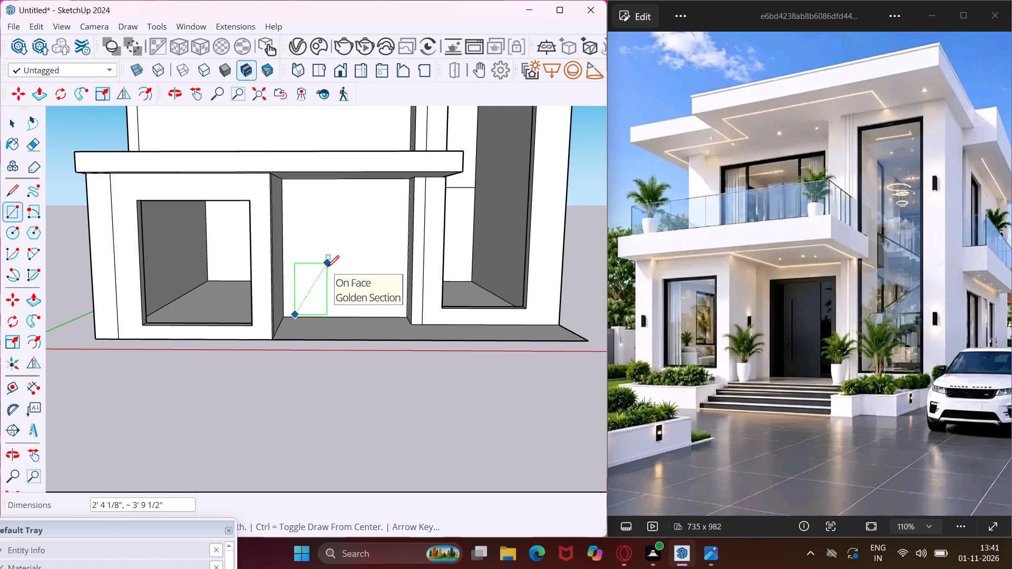
left_click(399, 197)
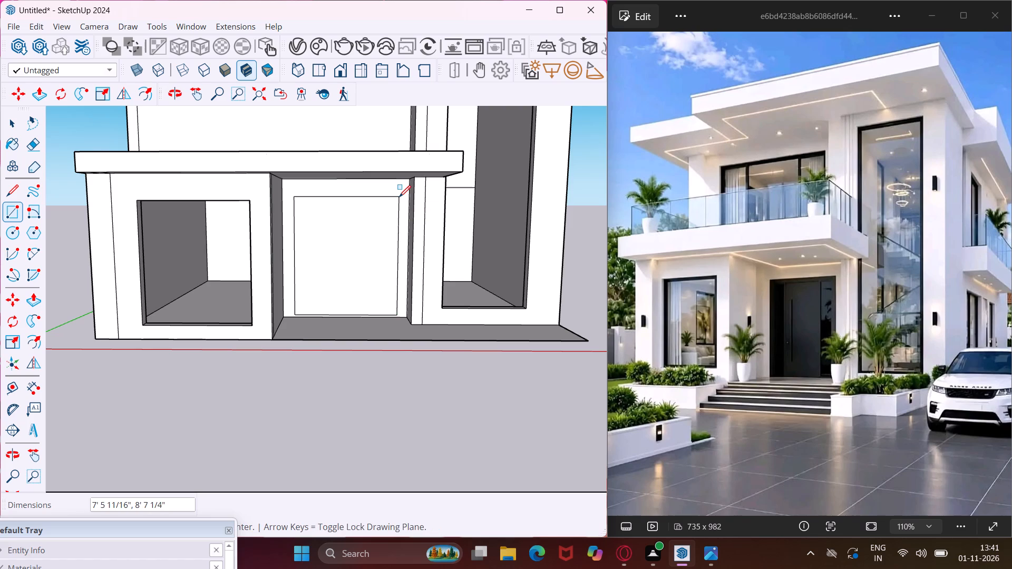
key("Escape")
Copy the entrance door face off the wall and place it beside the house, near the small freestanding framed panel.
key("space")
left_click(374, 236)
key("m")
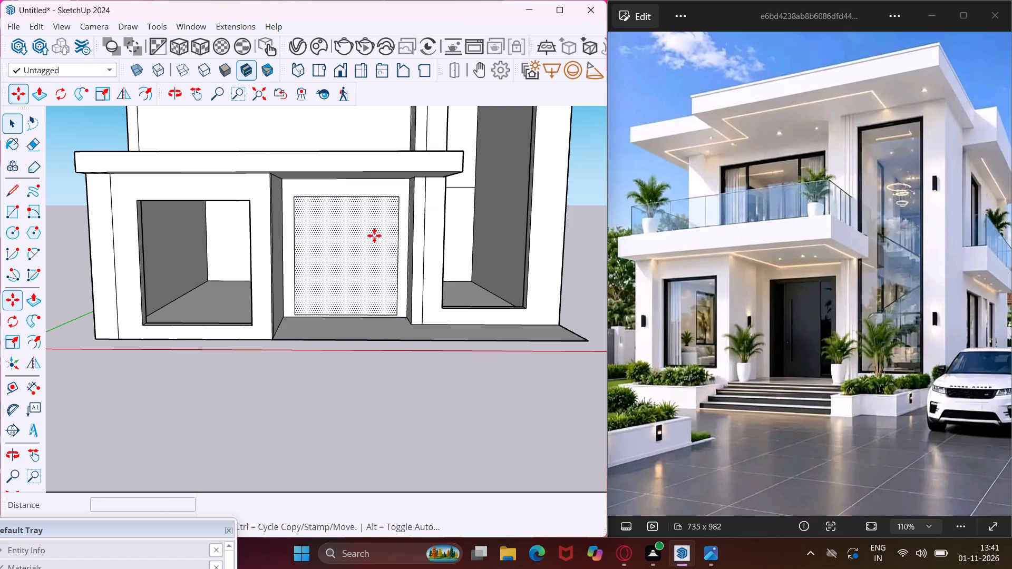
left_click(374, 236)
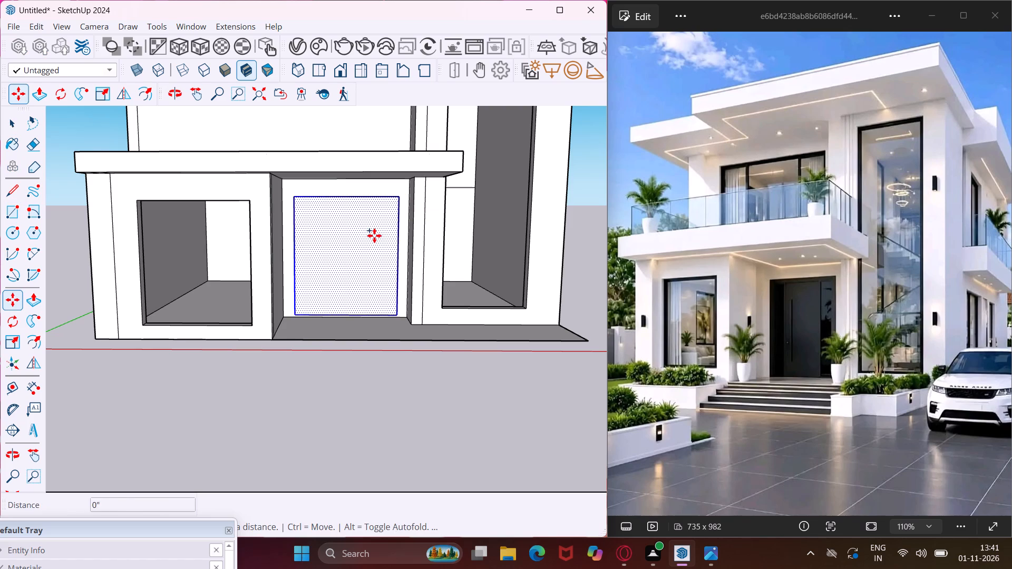
scroll(319, 258, "down", 4)
scroll(277, 263, "down", 5)
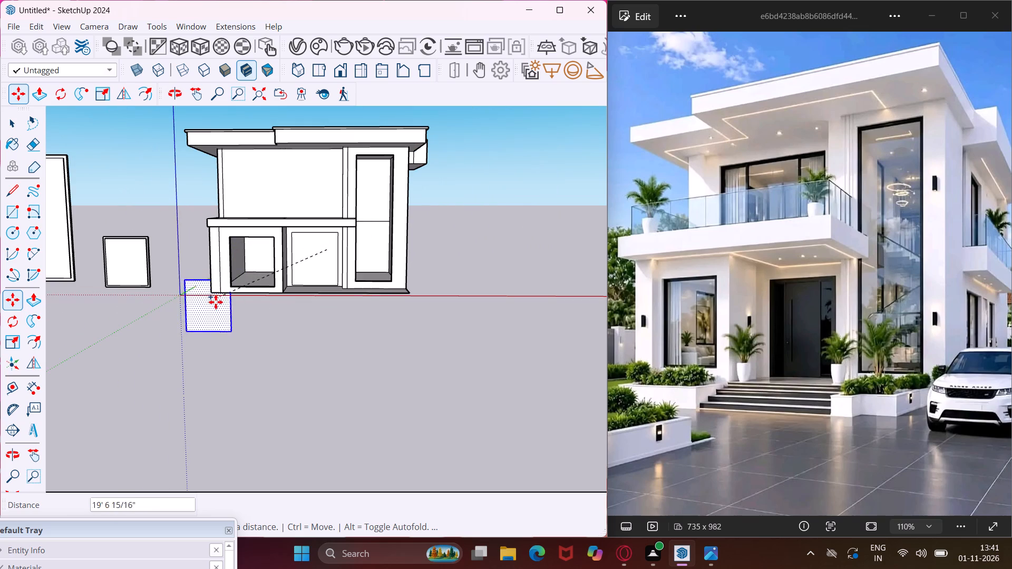
middle_click_drag(200, 312, 239, 414)
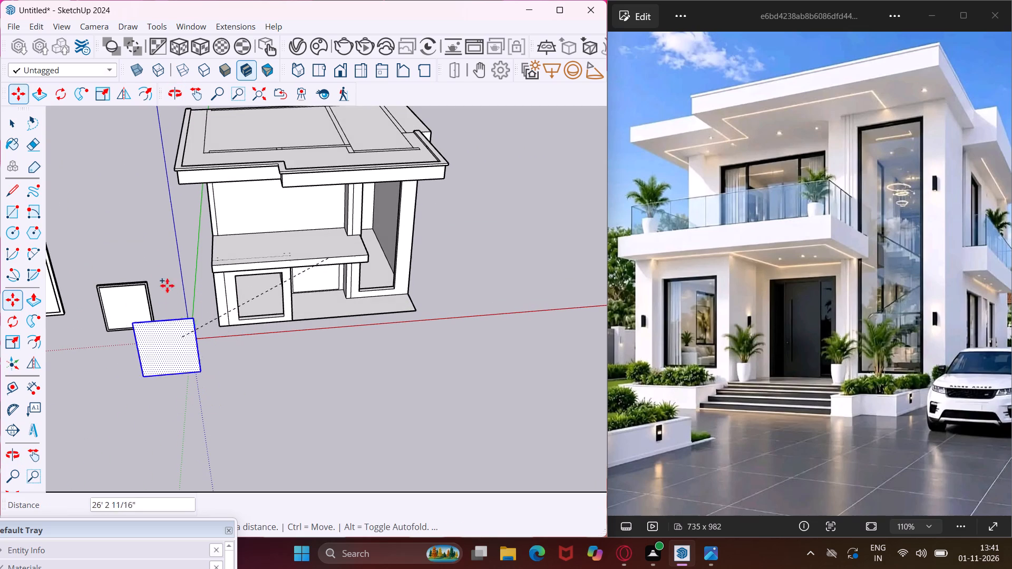
left_click(149, 216)
key("Escape")
key("space")
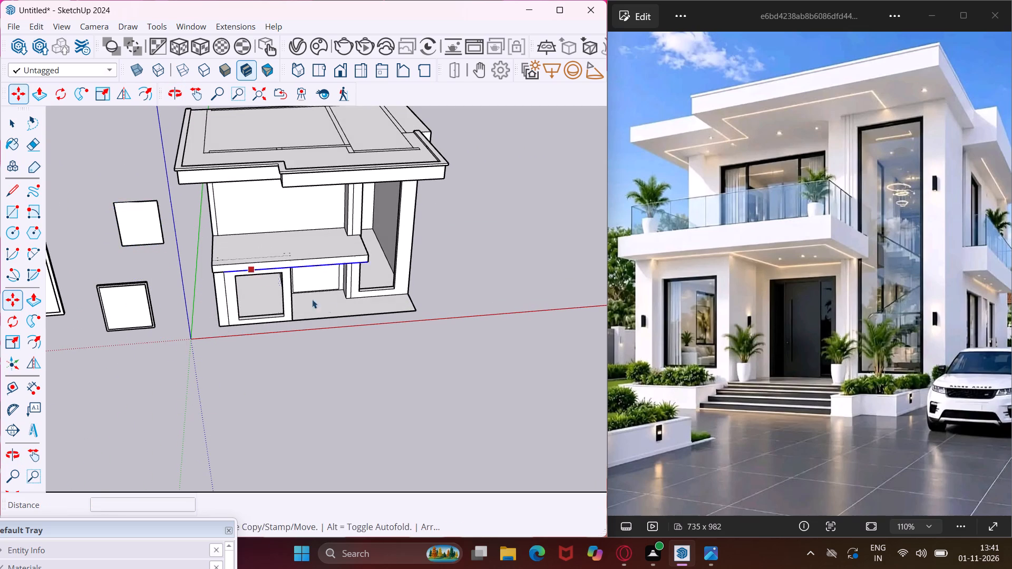
Push/Pull the door face on the entrance wall inward 9" to cut the doorway through the wall.
scroll(324, 286, "up", 10)
middle_click_drag(326, 269, 328, 208)
left_click(310, 259)
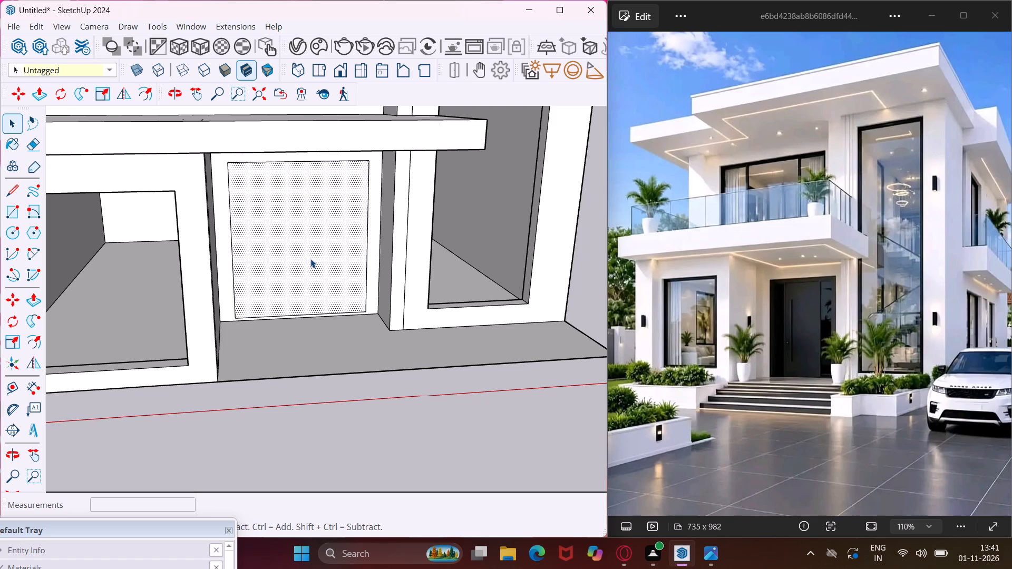
key("p")
left_click(310, 259)
left_click(300, 251)
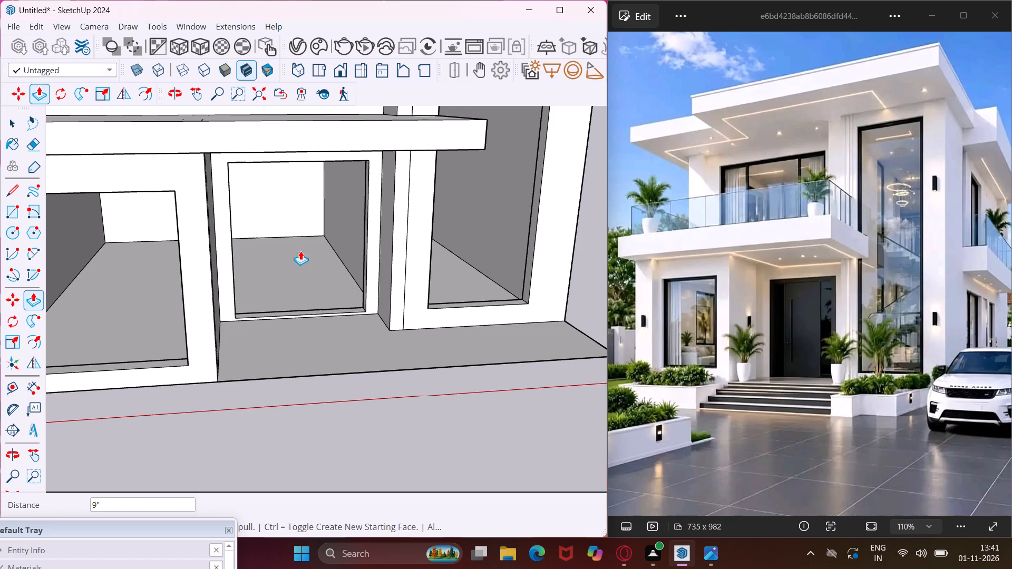
Push/Pull the copied freestanding door face to a thickness of about 1".
scroll(297, 257, "down", 12)
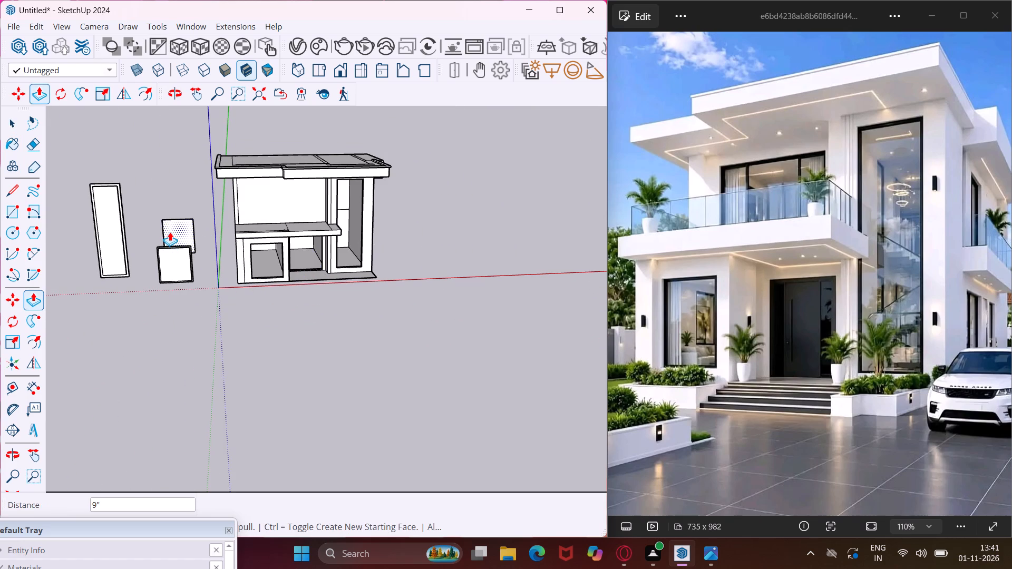
scroll(170, 231, "up", 8)
middle_click_drag(178, 220, 313, 330)
scroll(99, 248, "up", 4)
middle_click_drag(91, 236, 260, 232)
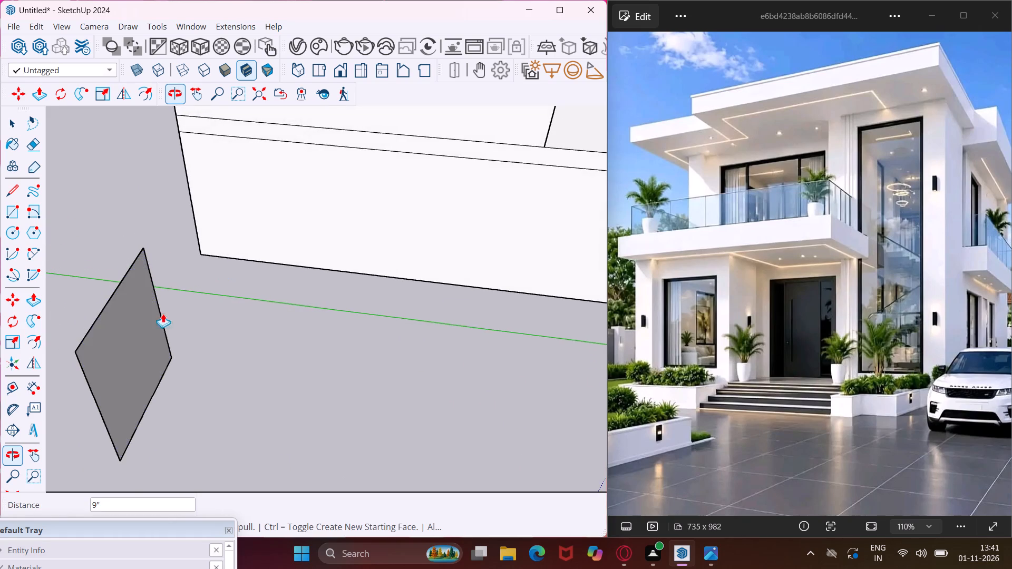
scroll(93, 364, "up", 7)
left_click(93, 358)
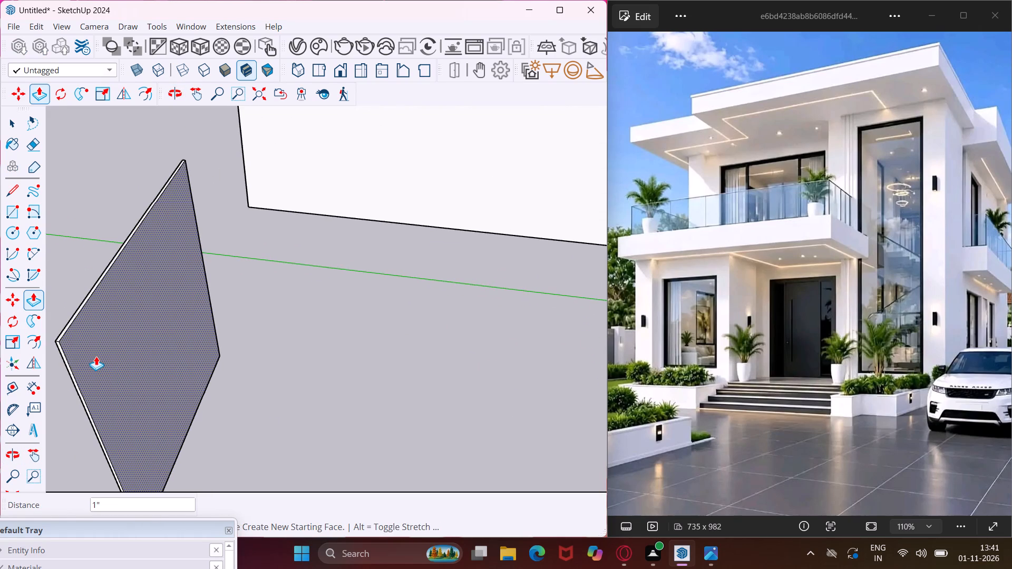
left_click(96, 356)
key("Escape")
key("space")
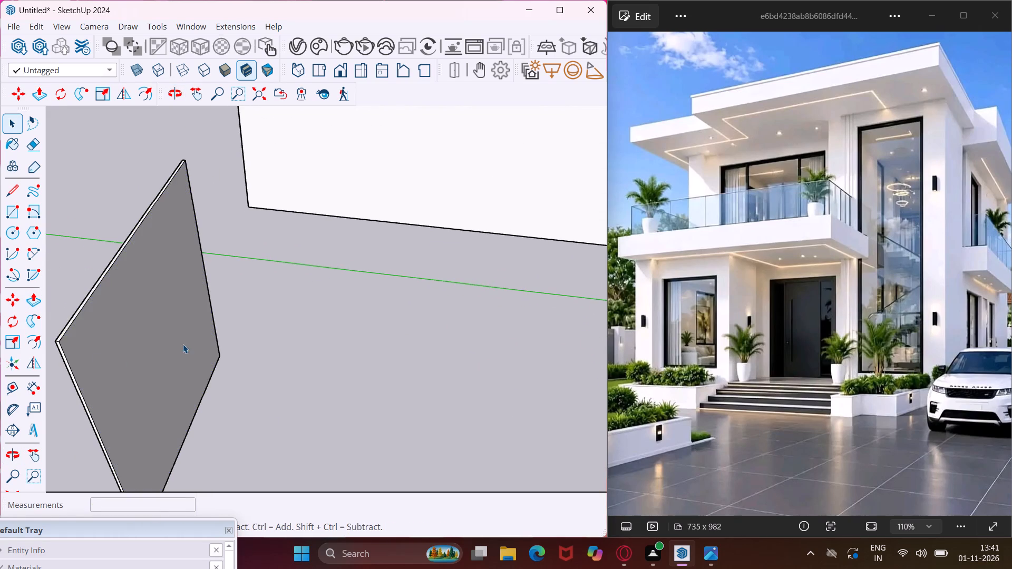
Draw a full-height vertical strip about 3" wide by 8' 7 1/4" on the freestanding door panel's face, near one side.
scroll(186, 344, "down", 4)
middle_click_drag(212, 376, 157, 363)
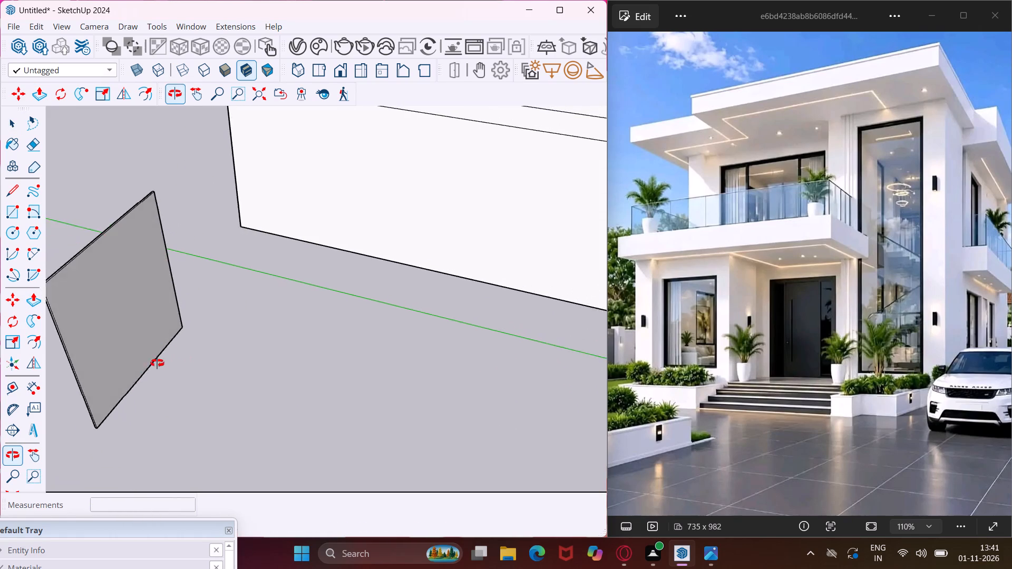
middle_click_drag(157, 363, 141, 358)
scroll(174, 311, "down", 5)
middle_click_drag(156, 330, 65, 365)
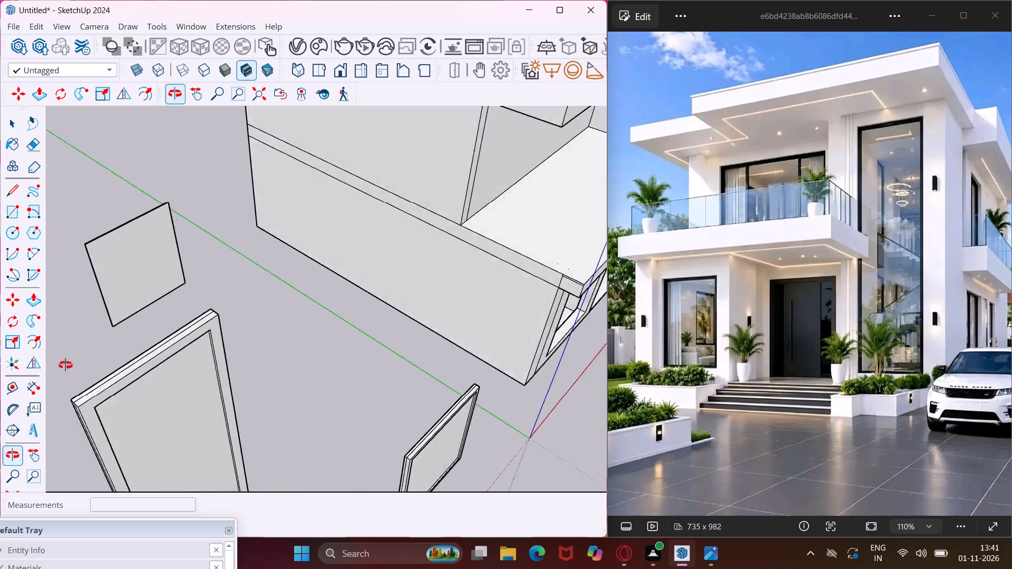
middle_click_drag(65, 365, 25, 397)
scroll(121, 232, "up", 11)
middle_click_drag(122, 228, 122, 222)
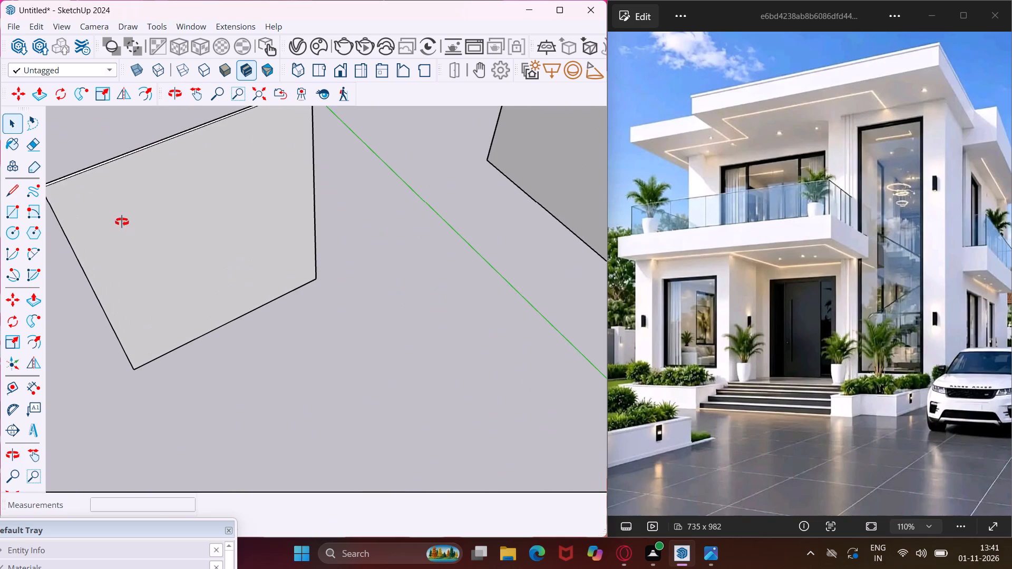
middle_click_drag(122, 222, 122, 161)
scroll(118, 162, "down", 6)
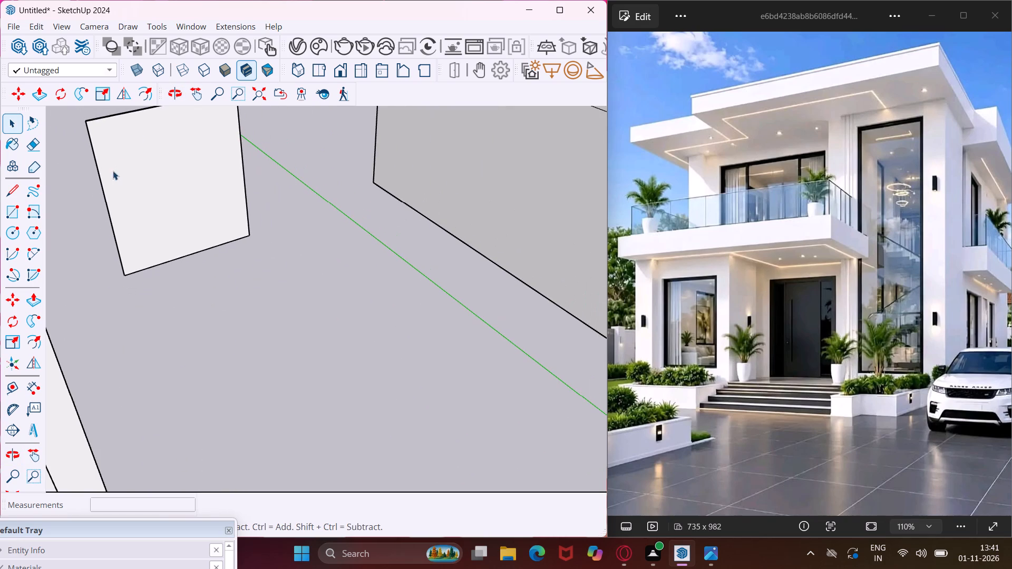
left_click(192, 102)
left_click_drag(203, 173, 228, 230)
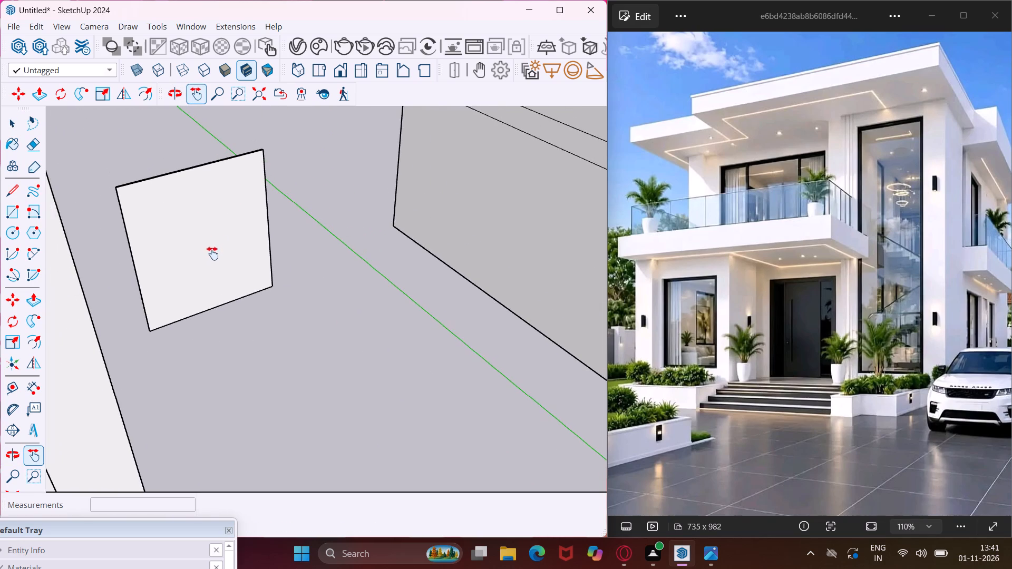
scroll(208, 253, "up", 2)
middle_click_drag(222, 223, 207, 205)
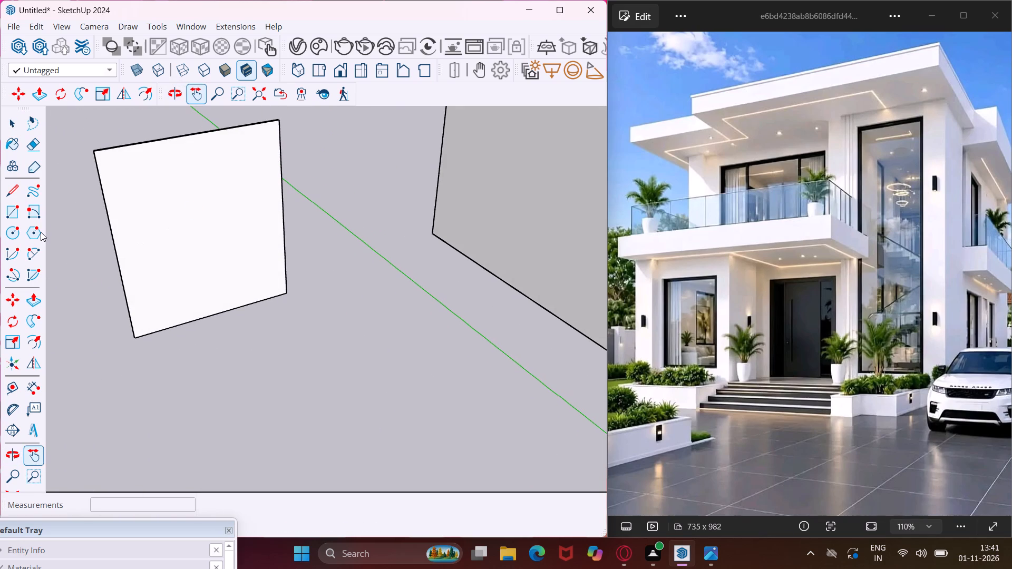
left_click(17, 214)
scroll(128, 156, "up", 4)
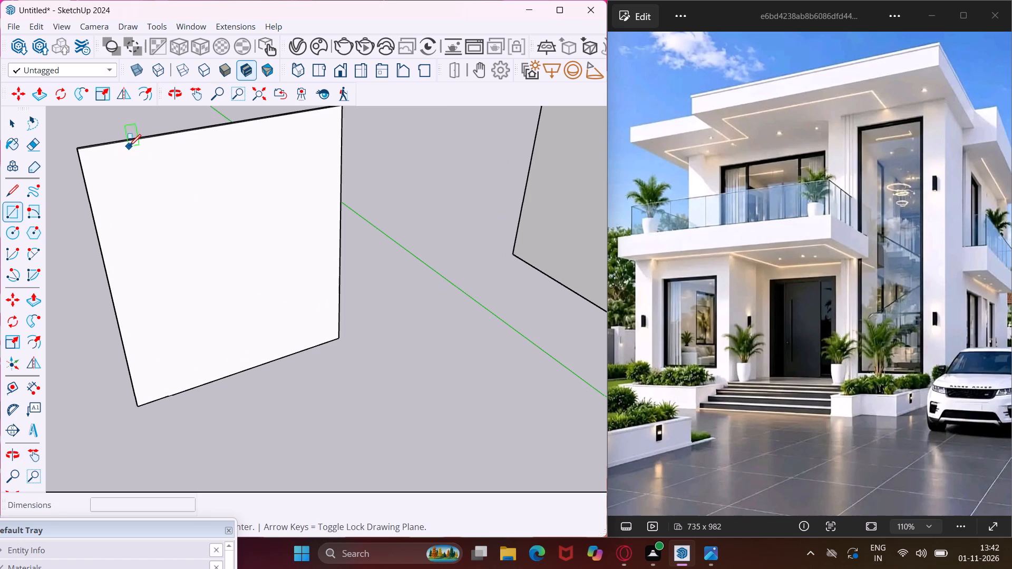
left_click(141, 142)
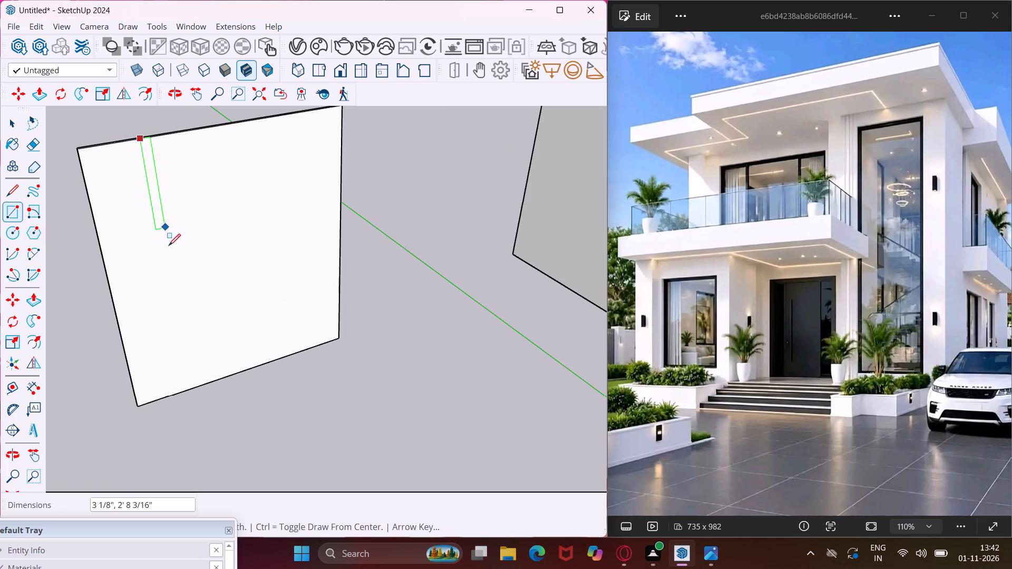
scroll(195, 386, "up", 7)
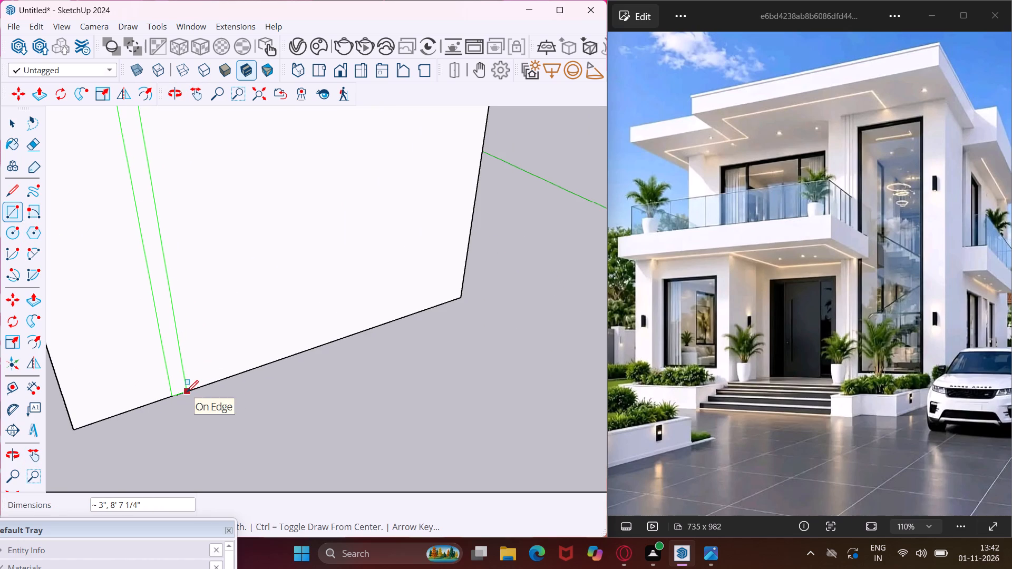
left_click(187, 392)
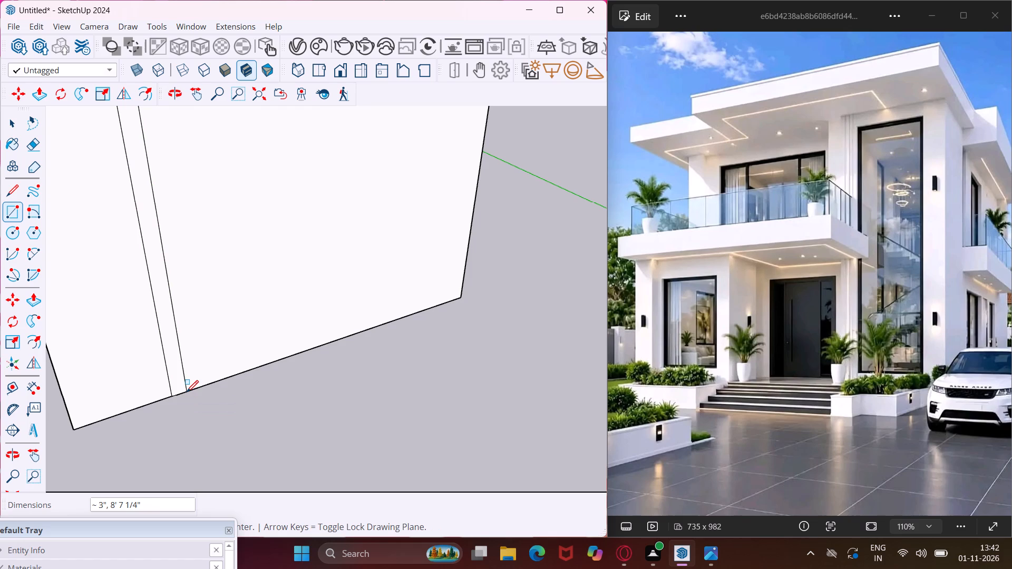
key("Escape")
Copy the vertical strip about 3' 1 3/16" across the door panel, along its bottom edge.
key("space")
left_click(182, 388)
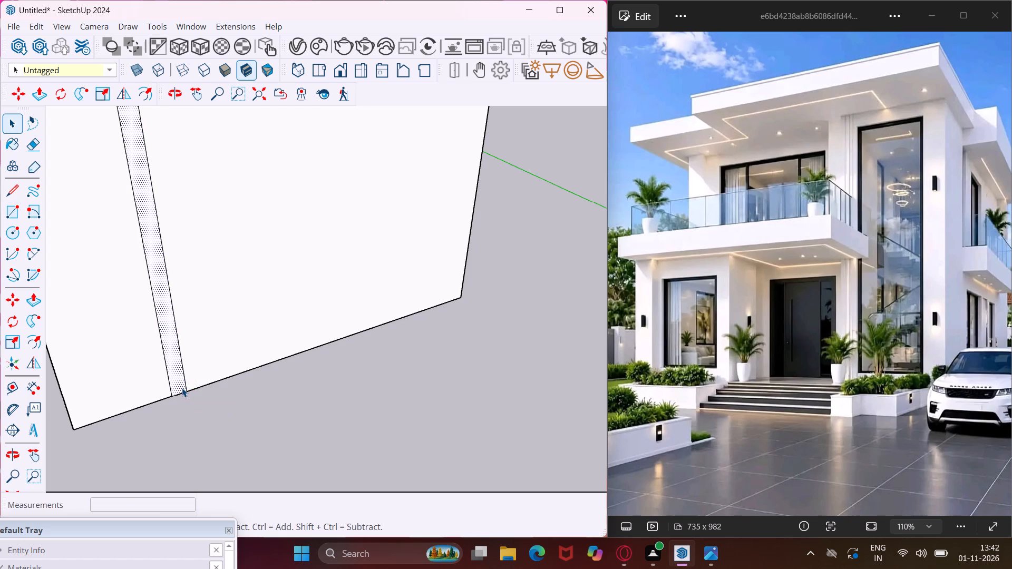
key("m")
left_click(168, 397)
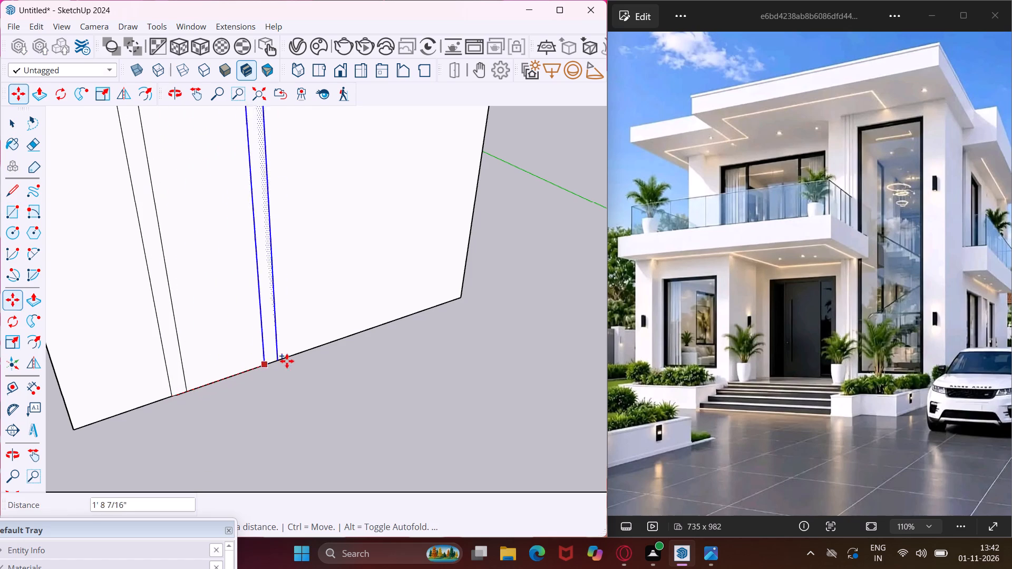
left_click(340, 339)
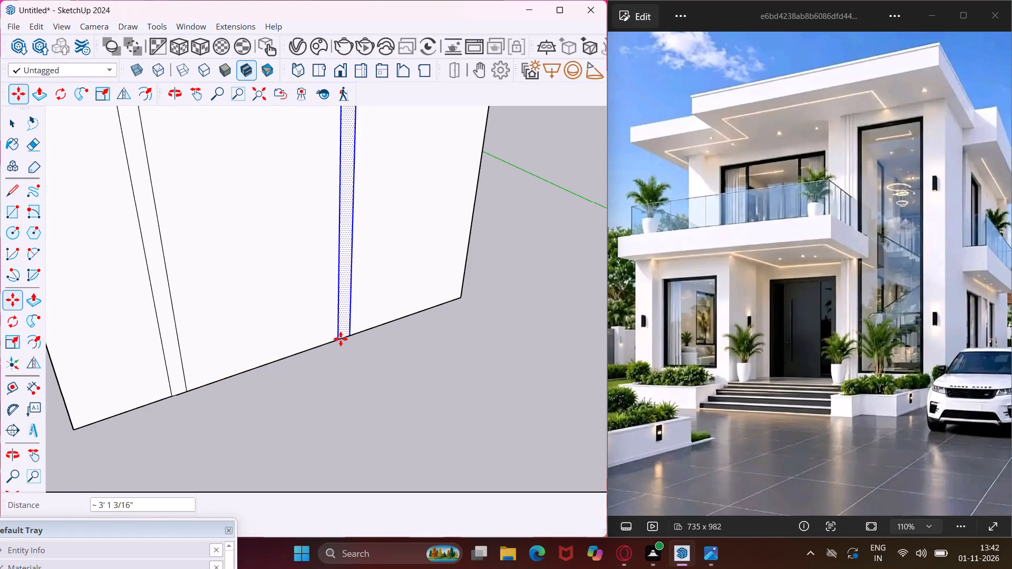
key("Escape")
key("space")
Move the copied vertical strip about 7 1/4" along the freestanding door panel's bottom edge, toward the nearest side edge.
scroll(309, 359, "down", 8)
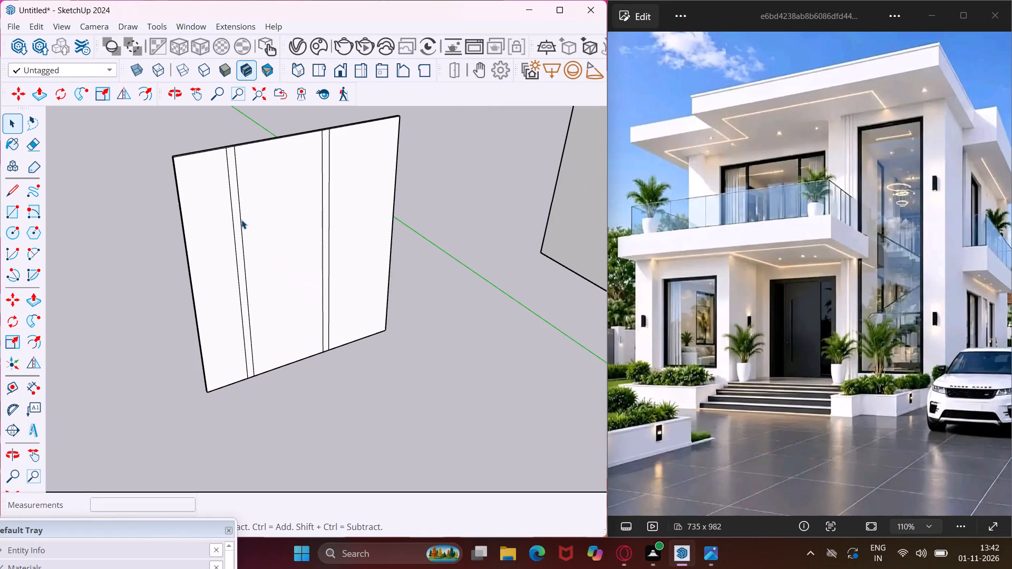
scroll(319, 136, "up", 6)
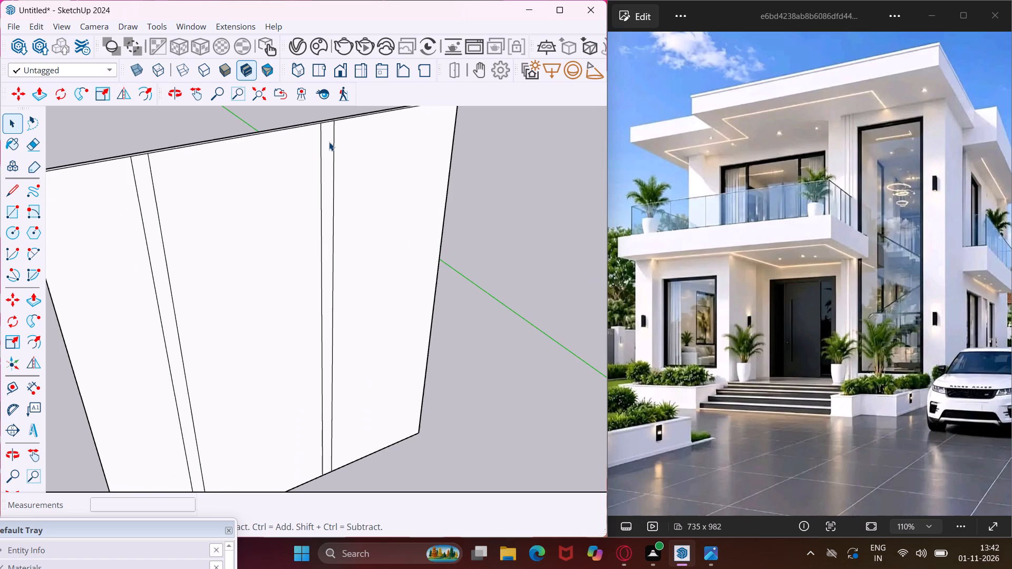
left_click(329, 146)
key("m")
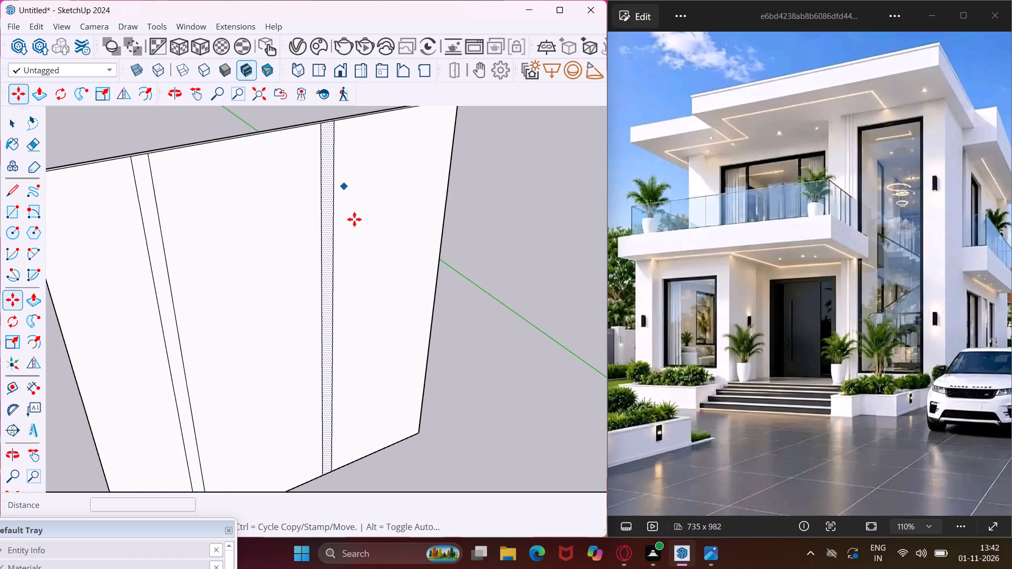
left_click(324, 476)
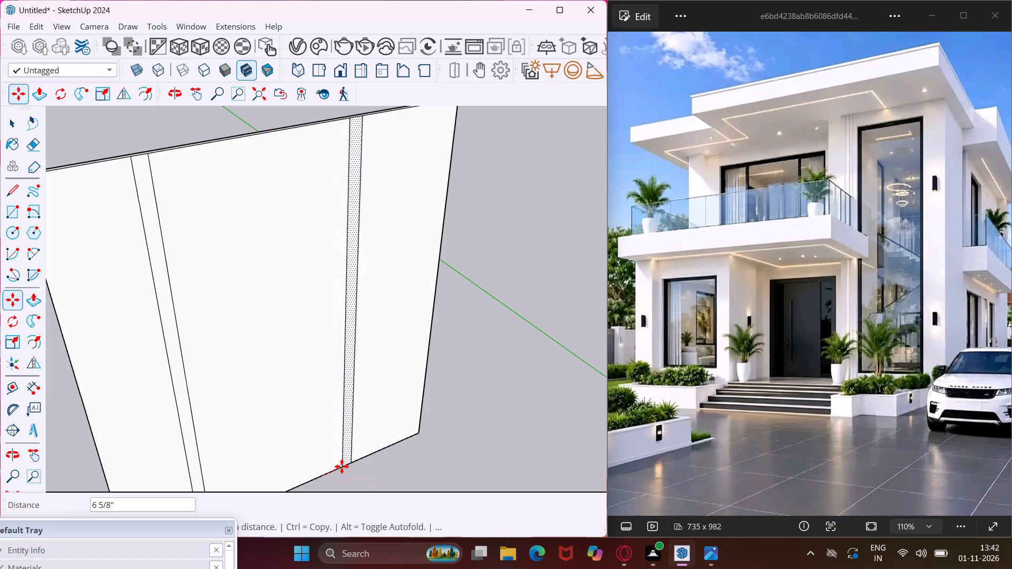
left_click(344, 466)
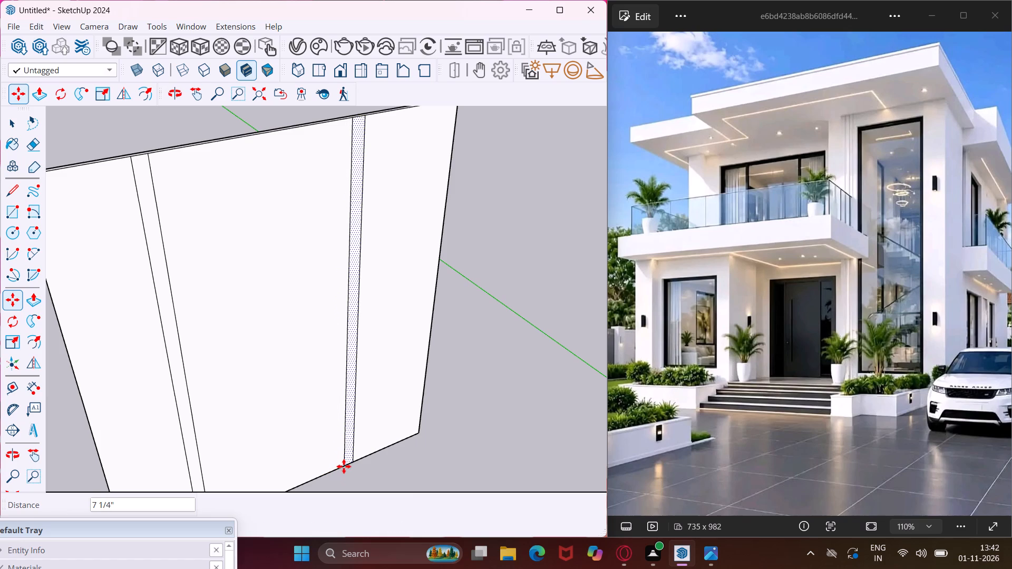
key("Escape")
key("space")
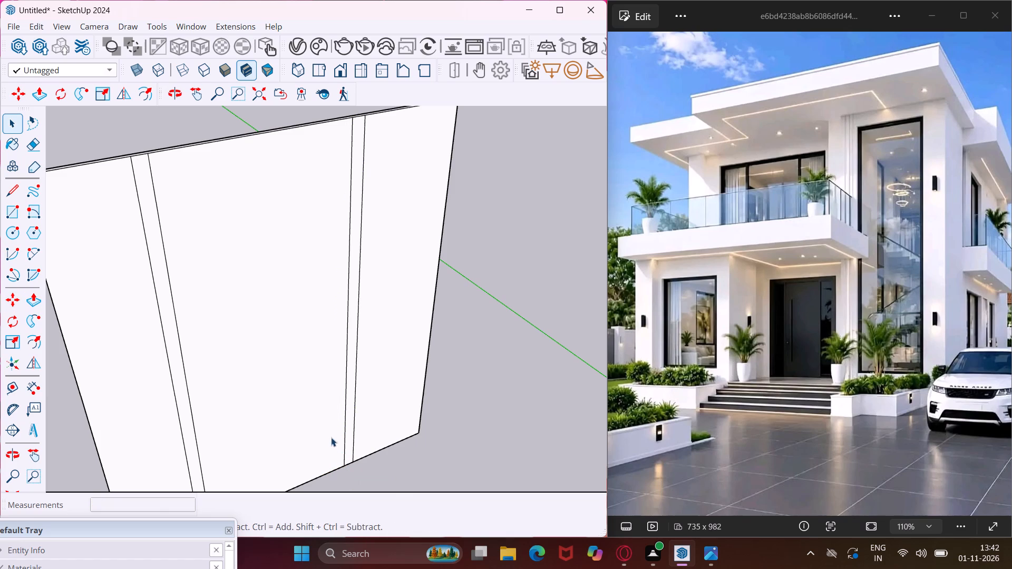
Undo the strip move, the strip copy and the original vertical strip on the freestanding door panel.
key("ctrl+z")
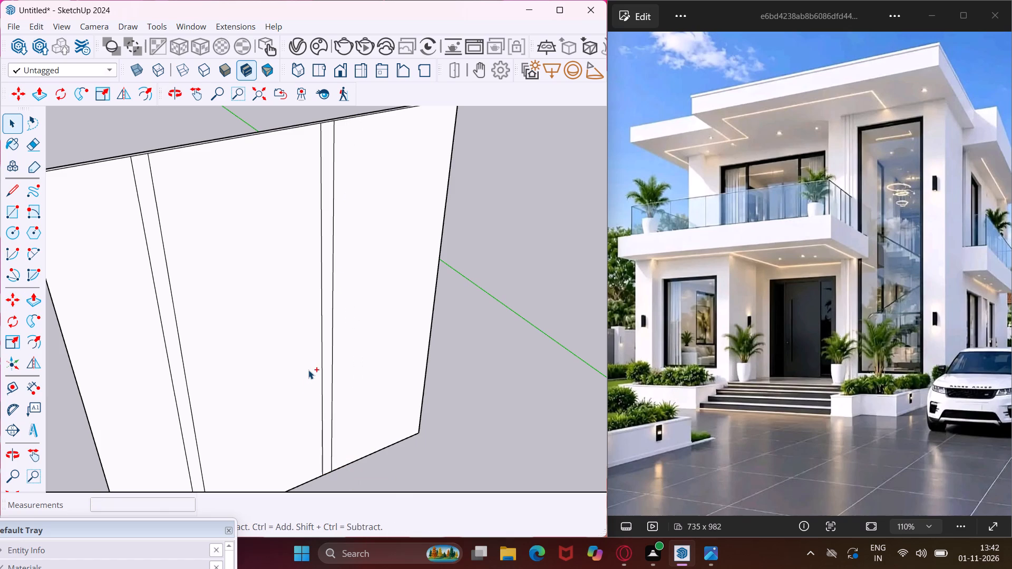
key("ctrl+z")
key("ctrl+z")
Offset the freestanding door panel's face outline inward by about 3 3/4" to form a border frame.
left_click(281, 342)
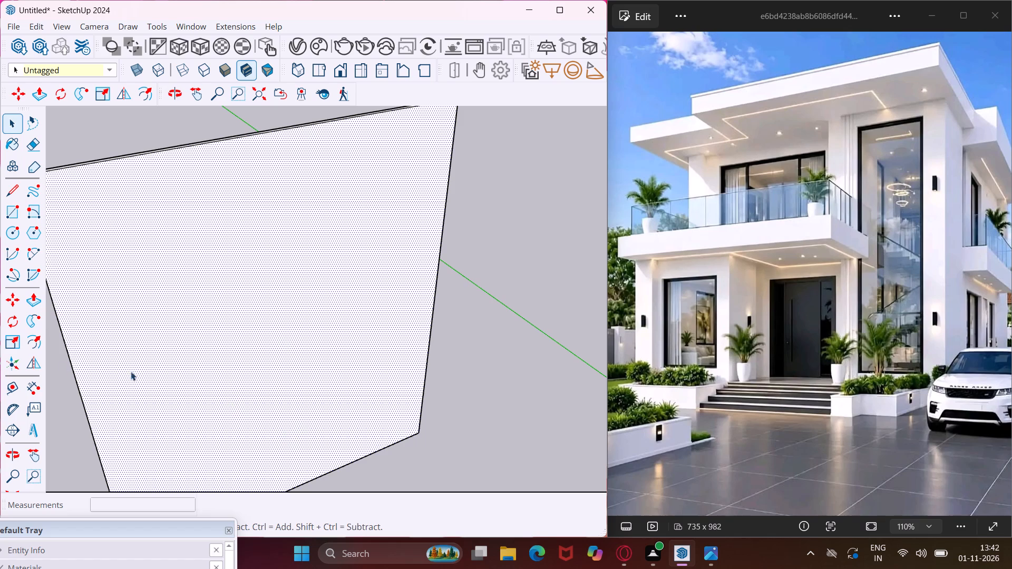
left_click(35, 338)
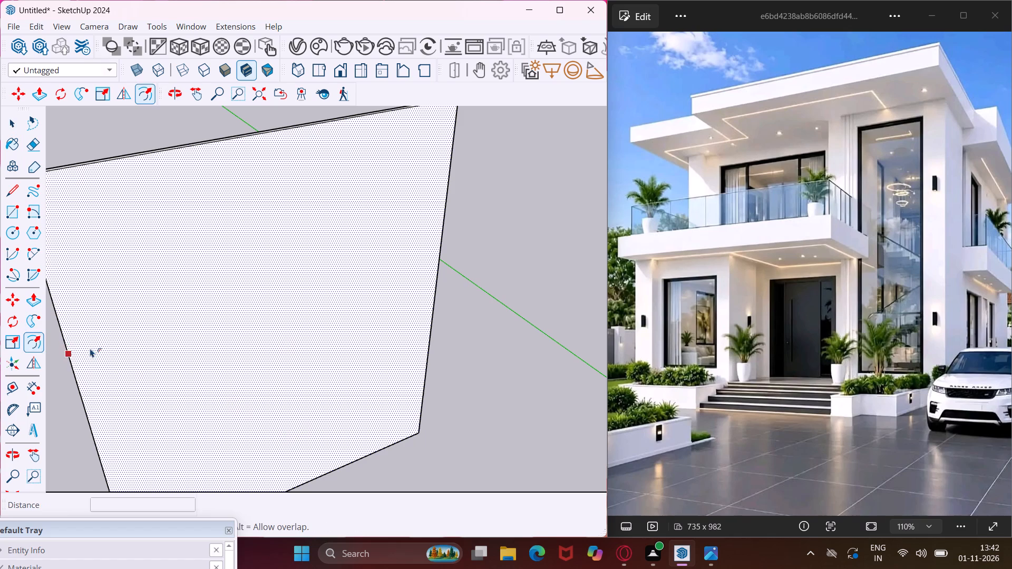
left_click(90, 348)
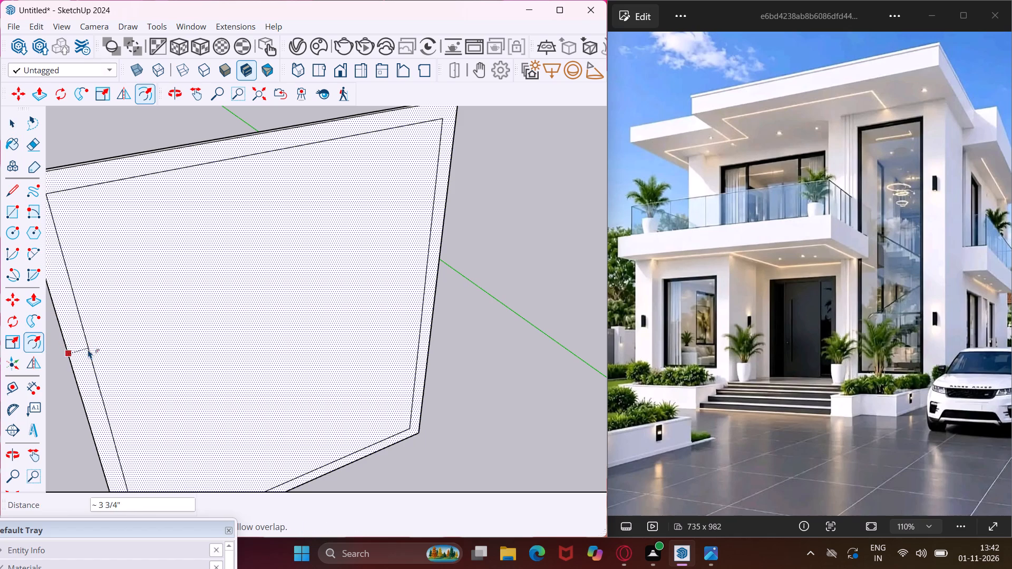
left_click(88, 349)
key("Escape")
key("space")
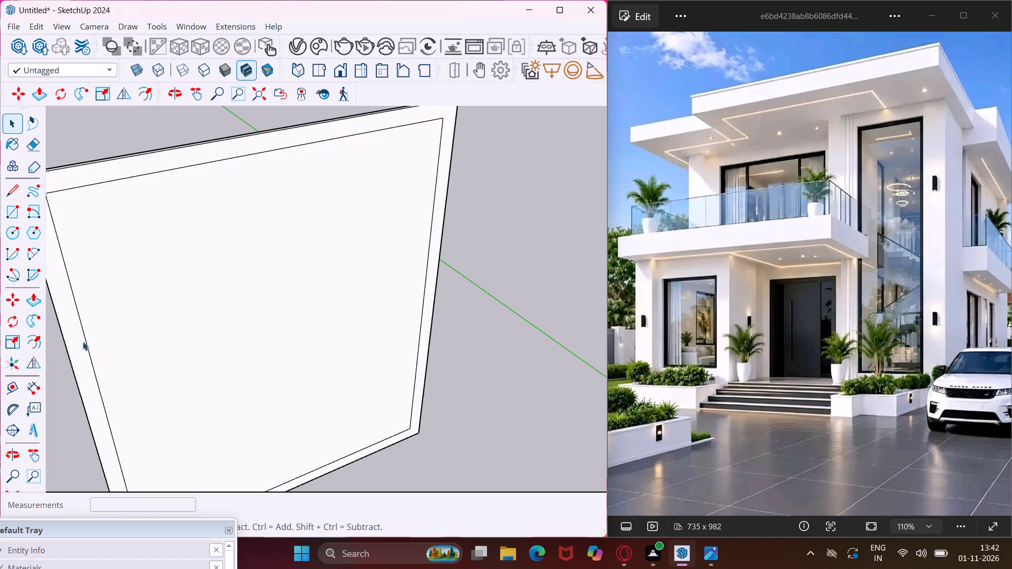
Draw a narrow vertical strip about 8' tall inside the door panel's border, from its inner top edge to its inner bottom edge.
left_click(9, 221)
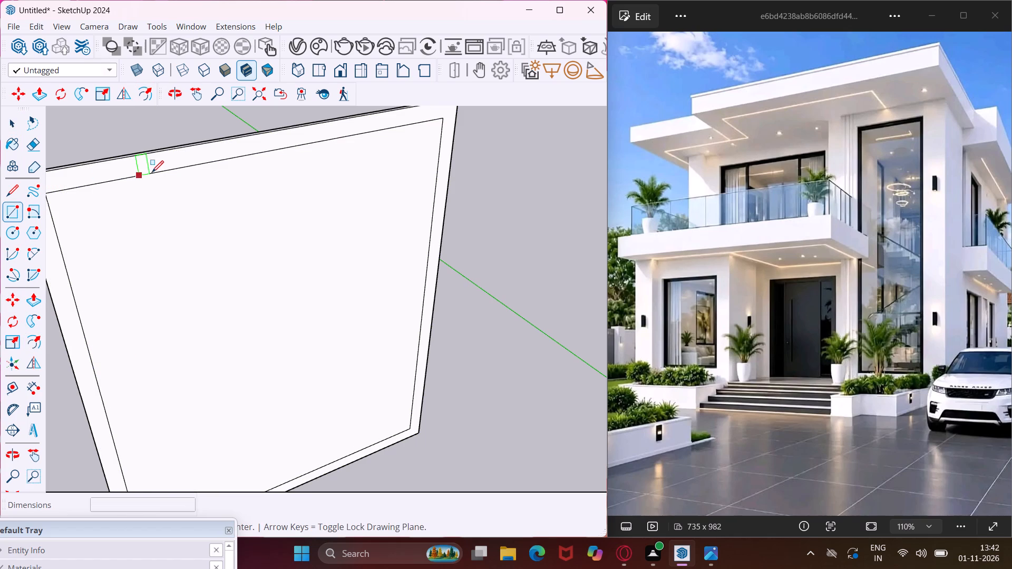
scroll(166, 170, "down", 2)
left_click(166, 170)
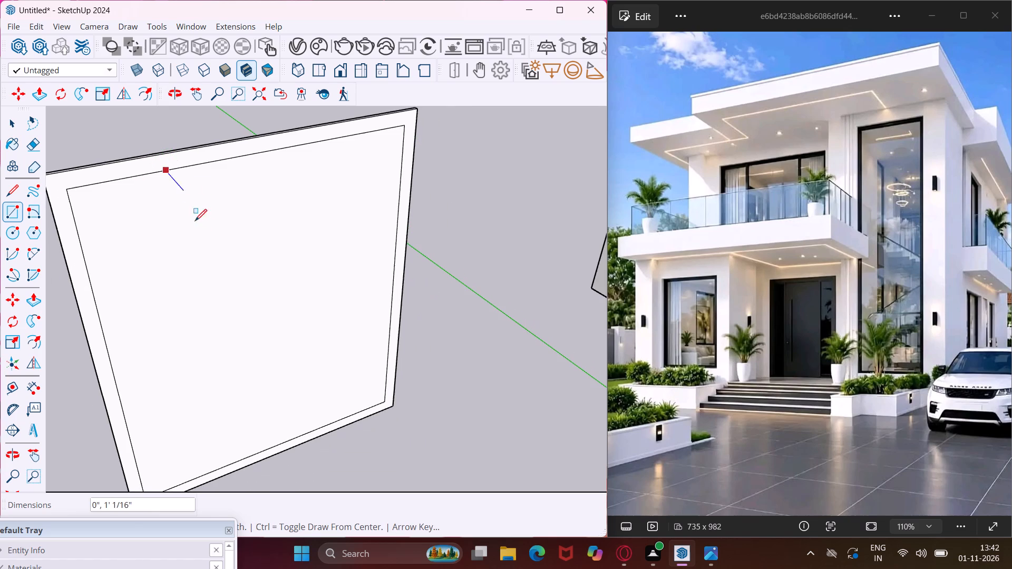
scroll(217, 472, "up", 2)
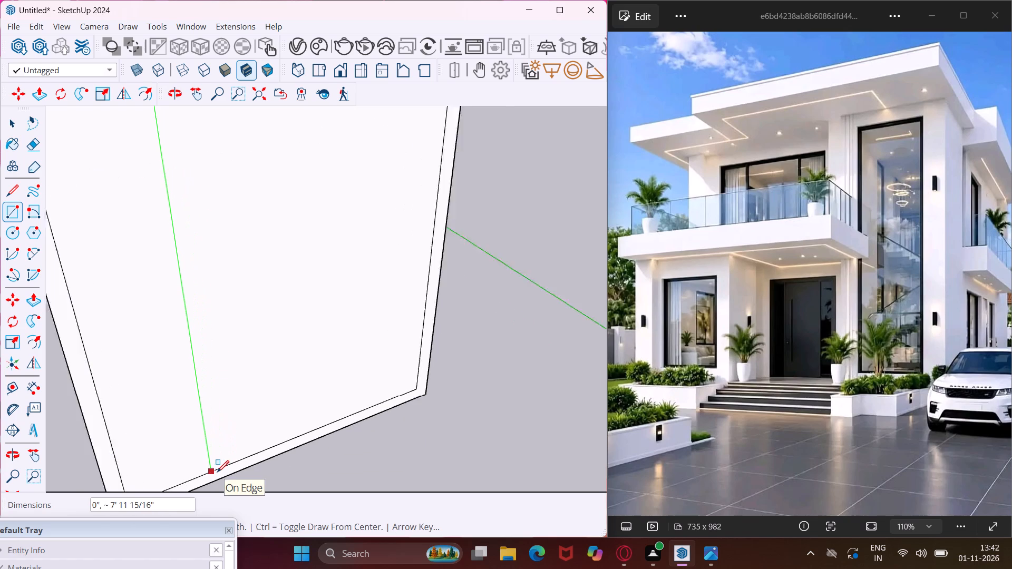
scroll(217, 472, "up", 2)
left_click(225, 469)
scroll(188, 441, "down", 3)
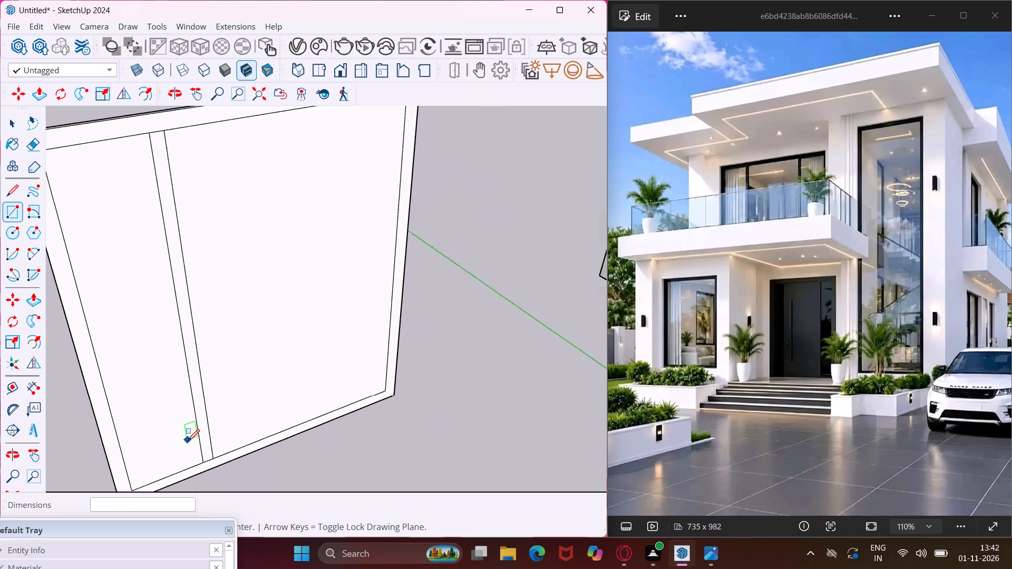
scroll(188, 441, "down", 2)
key("Escape")
key("space")
Move the vertical strip 4" along the inner top edge, toward the nearer side of the door frame.
left_click(162, 171)
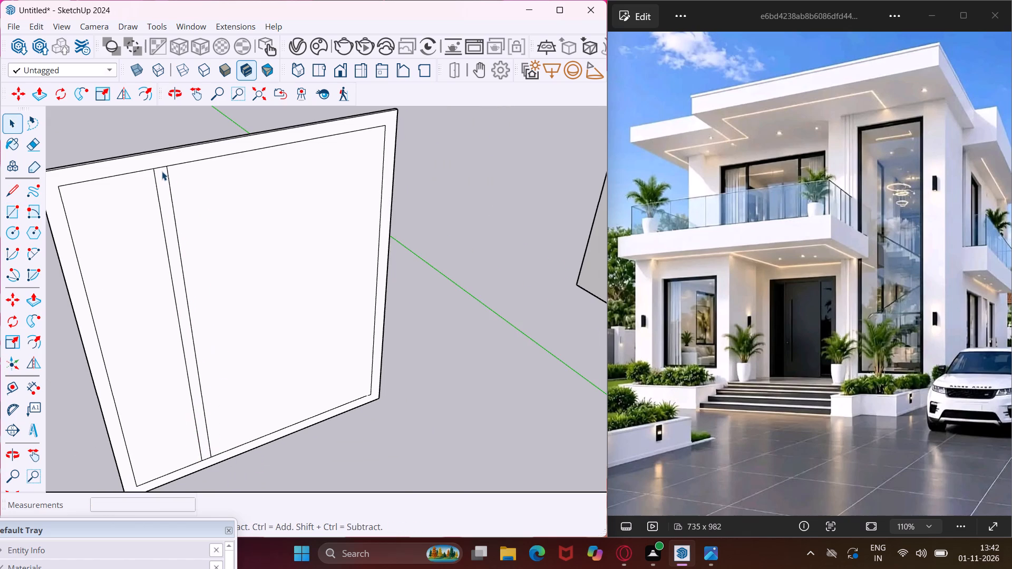
key("m")
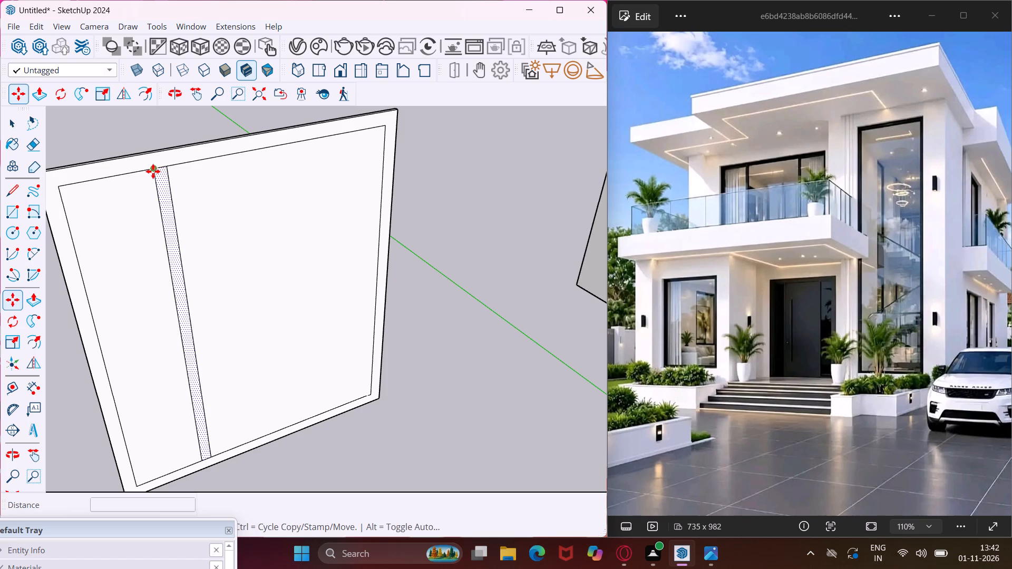
left_click(152, 171)
left_click(137, 175)
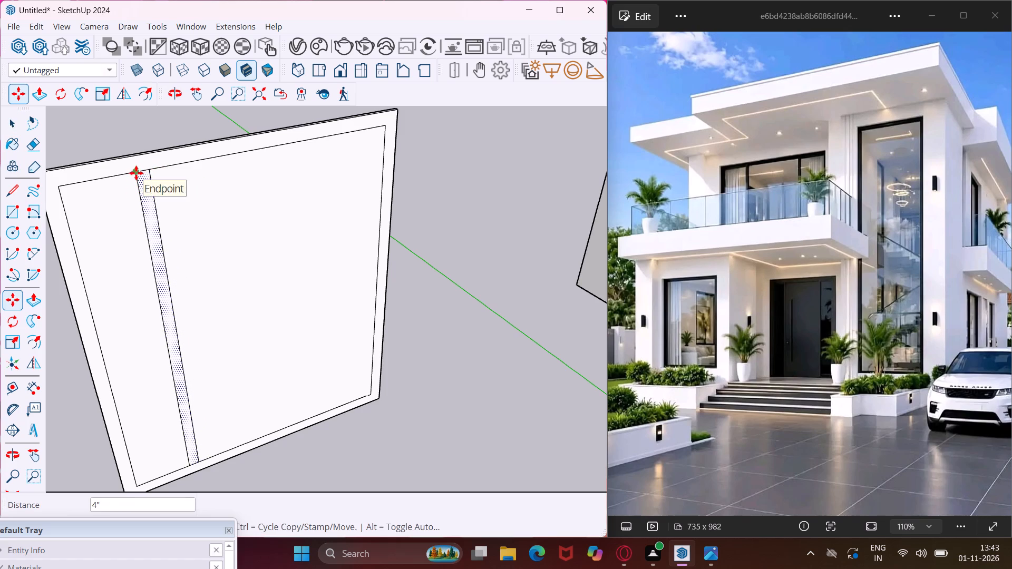
Copy the vertical strip 3' 4 7/8" across the door panel along the inner top edge.
left_click(136, 173)
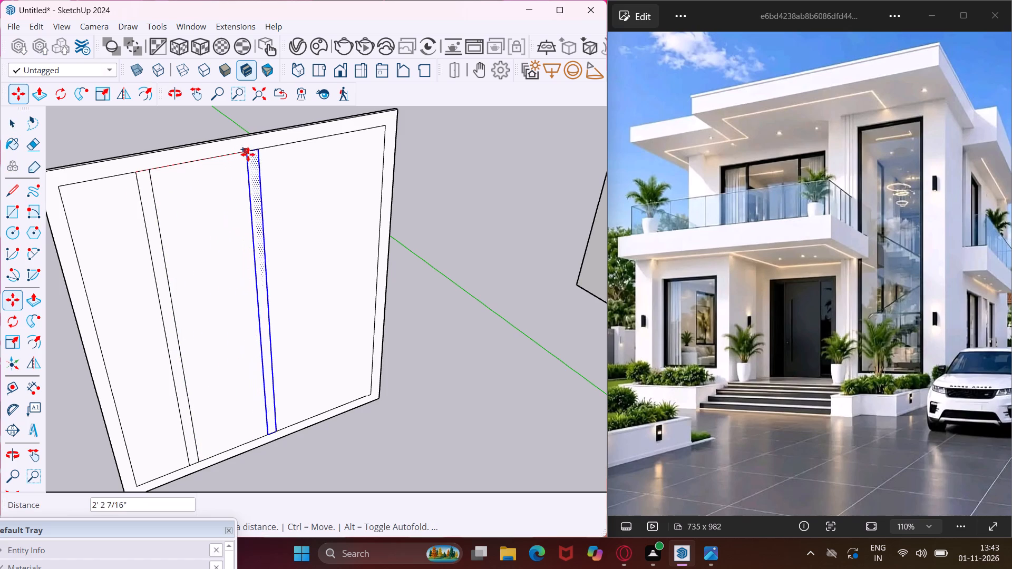
left_click(301, 142)
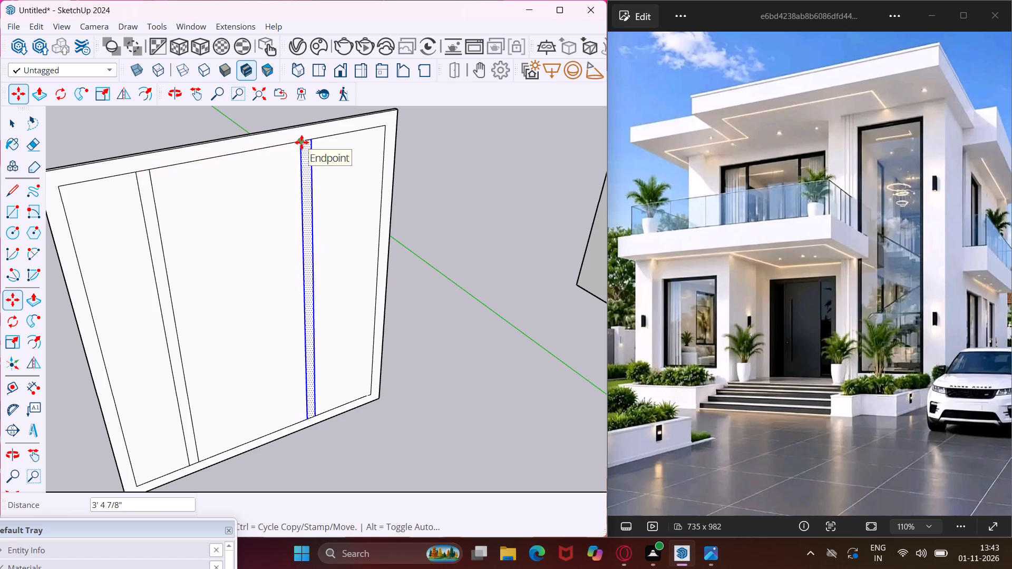
key("Escape")
key("space")
Review the divided door panel and the villa's front facade against the reference image.
scroll(265, 243, "down", 5)
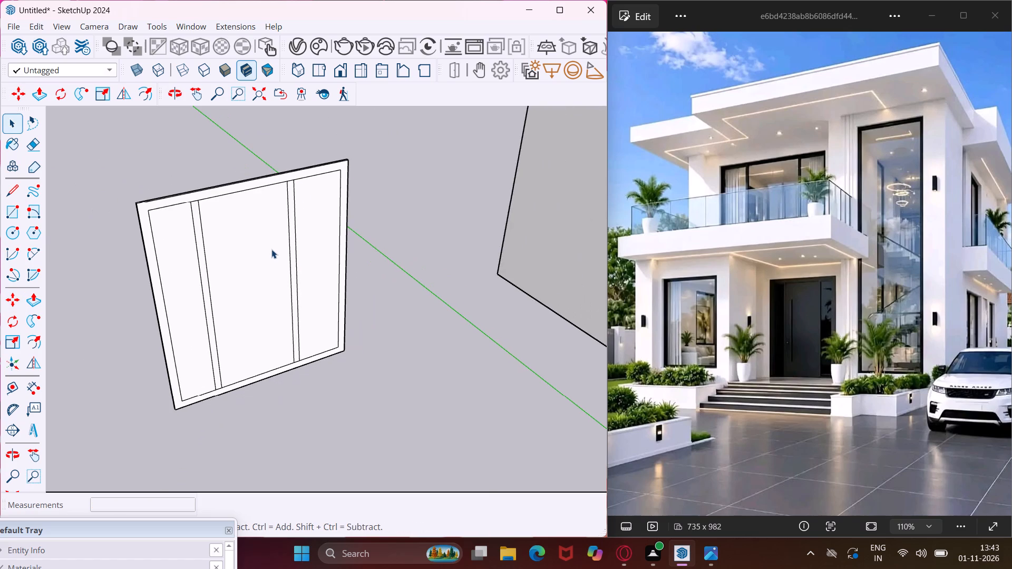
scroll(271, 249, "down", 15)
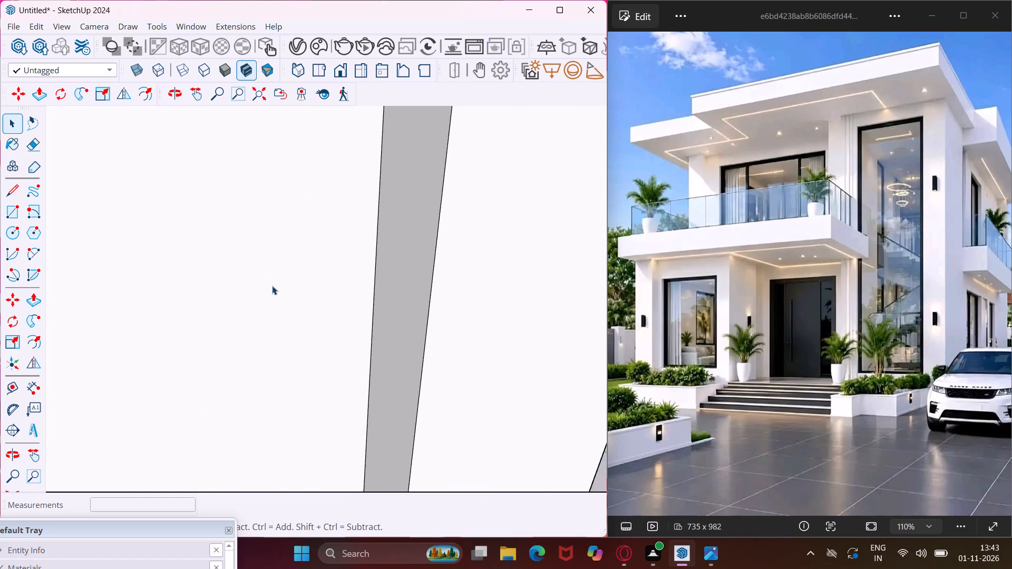
scroll(271, 281, "down", 20)
scroll(260, 272, "down", 4)
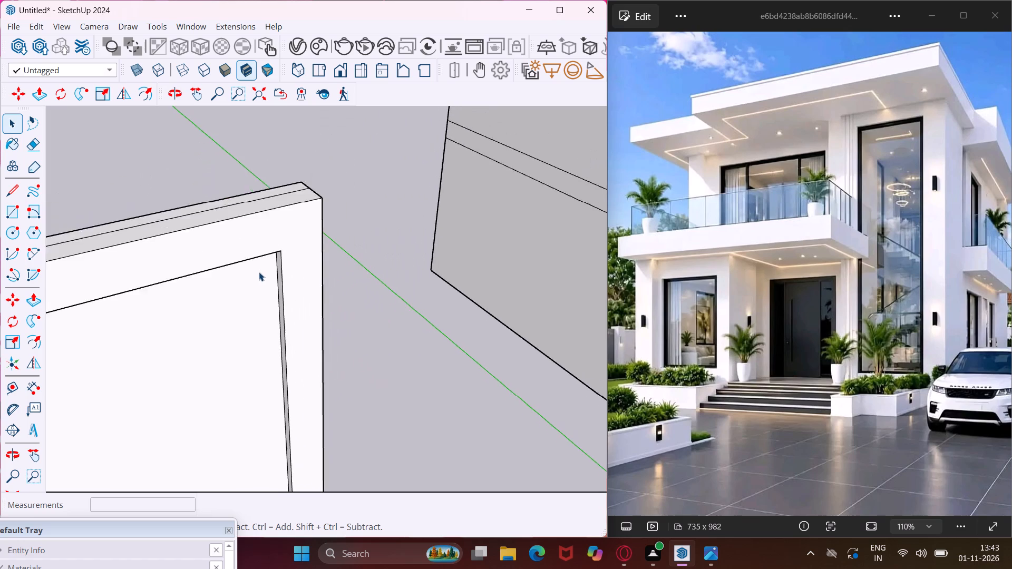
scroll(259, 272, "down", 19)
scroll(260, 270, "down", 5)
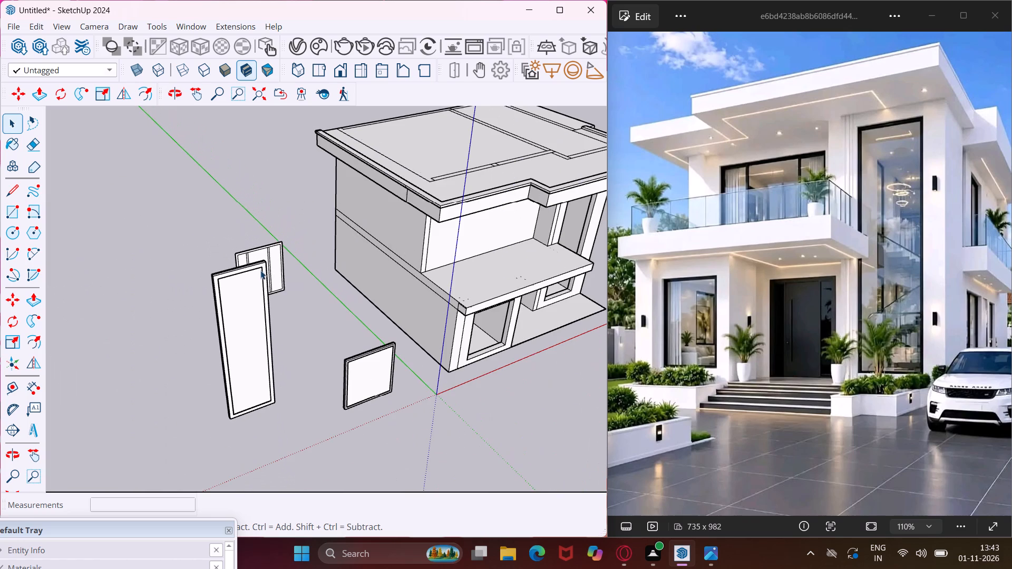
middle_click_drag(445, 260, 167, 240)
scroll(193, 250, "down", 4)
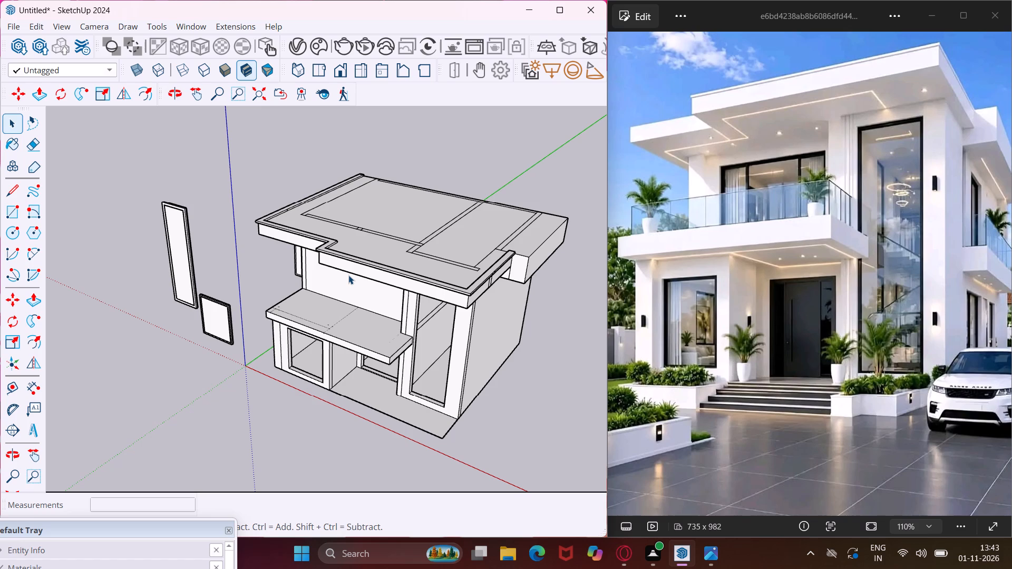
middle_click_drag(348, 275, 526, 159)
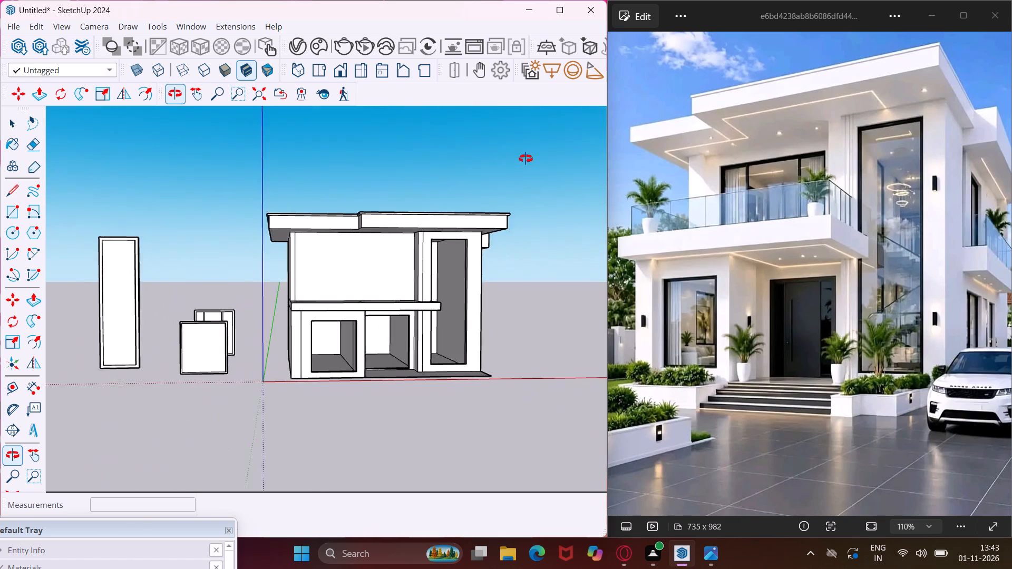
middle_click_drag(526, 159, 570, 159)
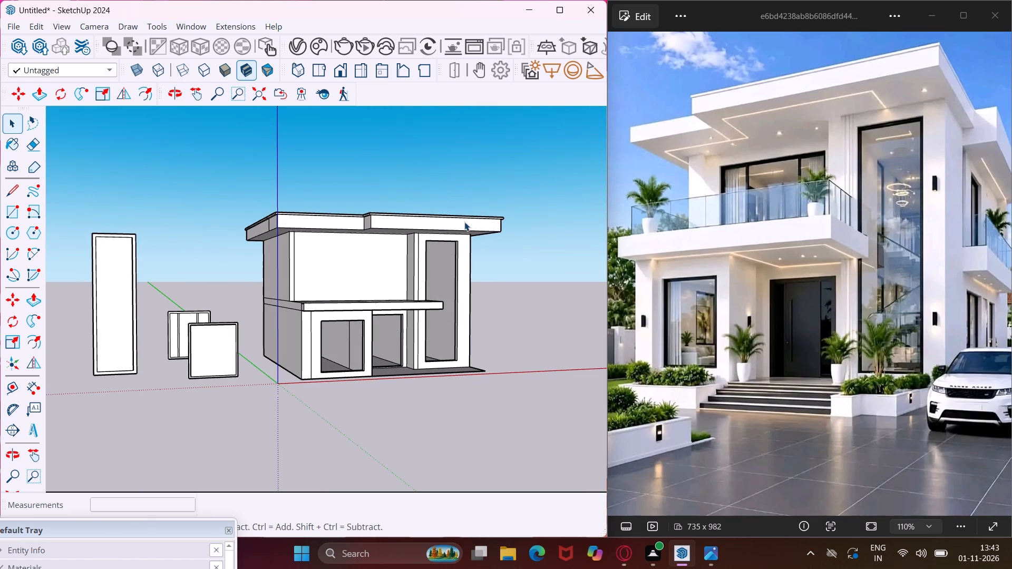
Draw a rectangle about 12' 5" by 9' 7" on the upper-storey front wall, rising from the balcony floor edge.
scroll(453, 227, "up", 4)
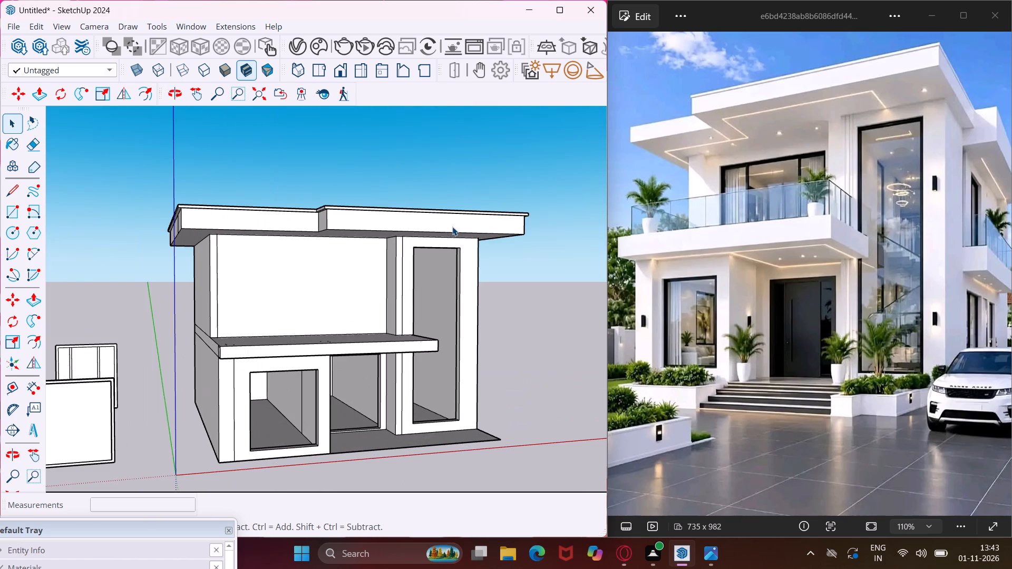
scroll(359, 272, "up", 5)
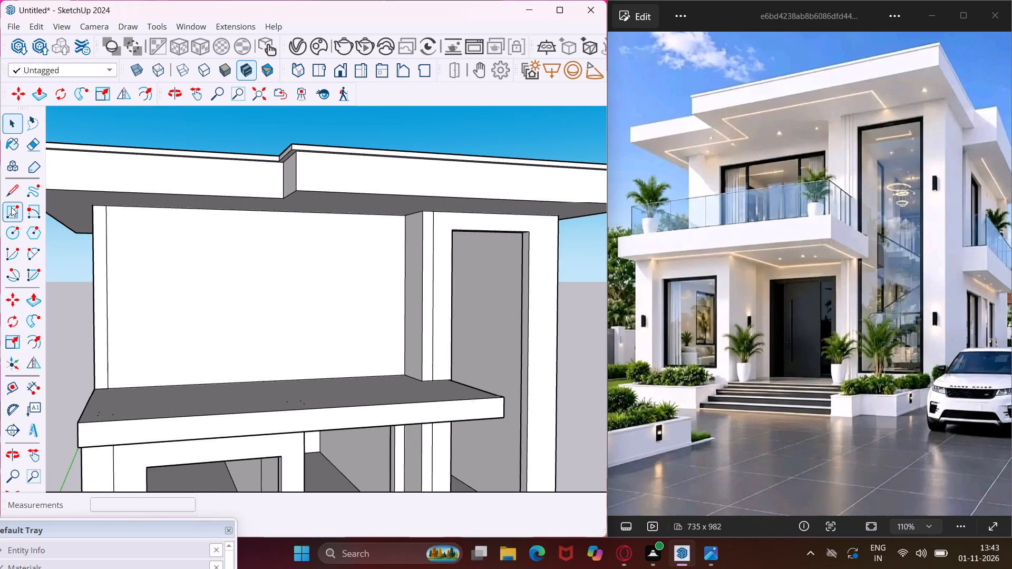
left_click(11, 207)
scroll(182, 333, "down", 4)
middle_click_drag(181, 341, 202, 391)
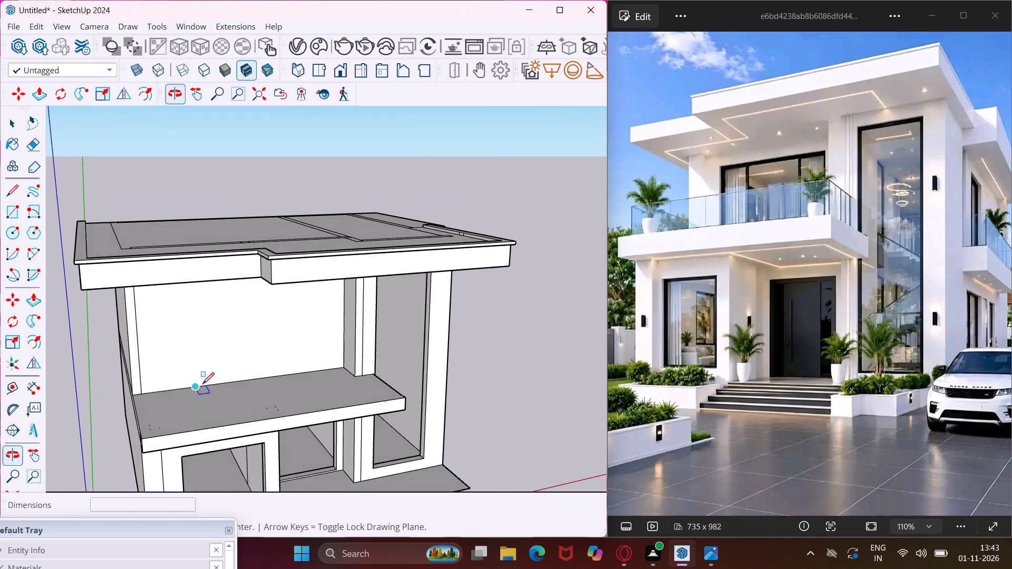
scroll(202, 381, "up", 4)
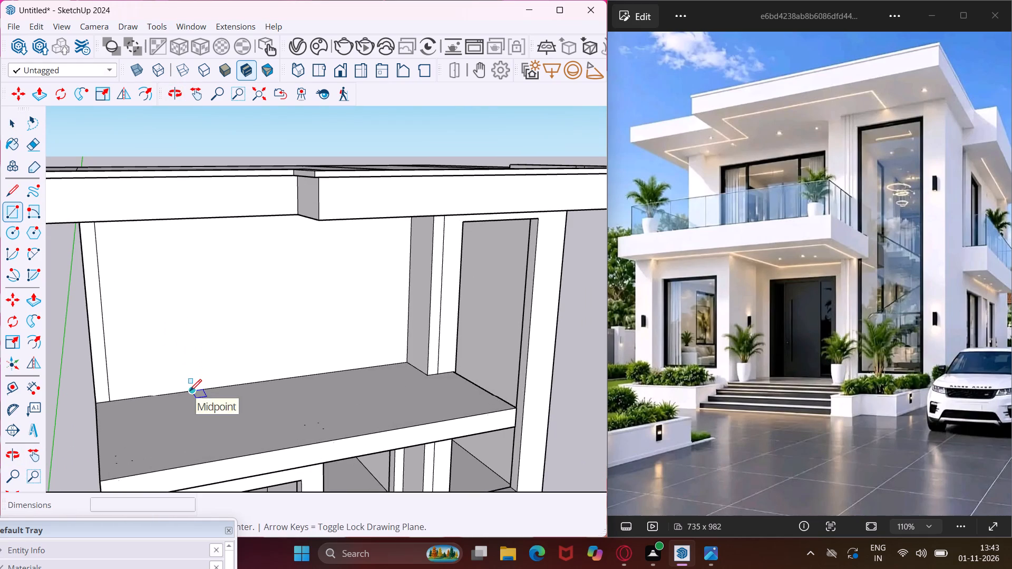
left_click(191, 391)
middle_click_drag(286, 310, 234, 283)
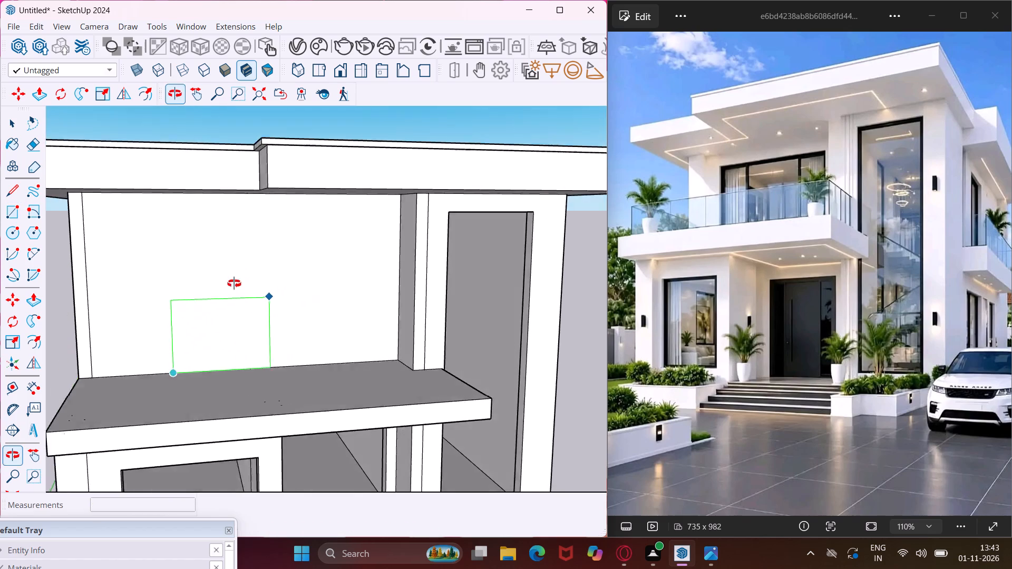
middle_click_drag(234, 283, 228, 281)
scroll(228, 281, "down", 1)
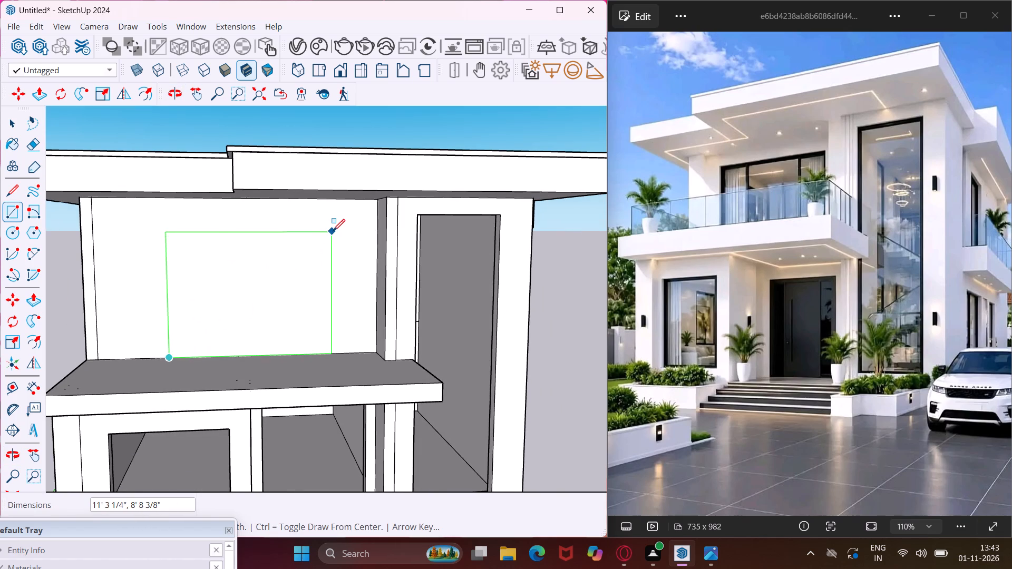
scroll(333, 231, "down", 1)
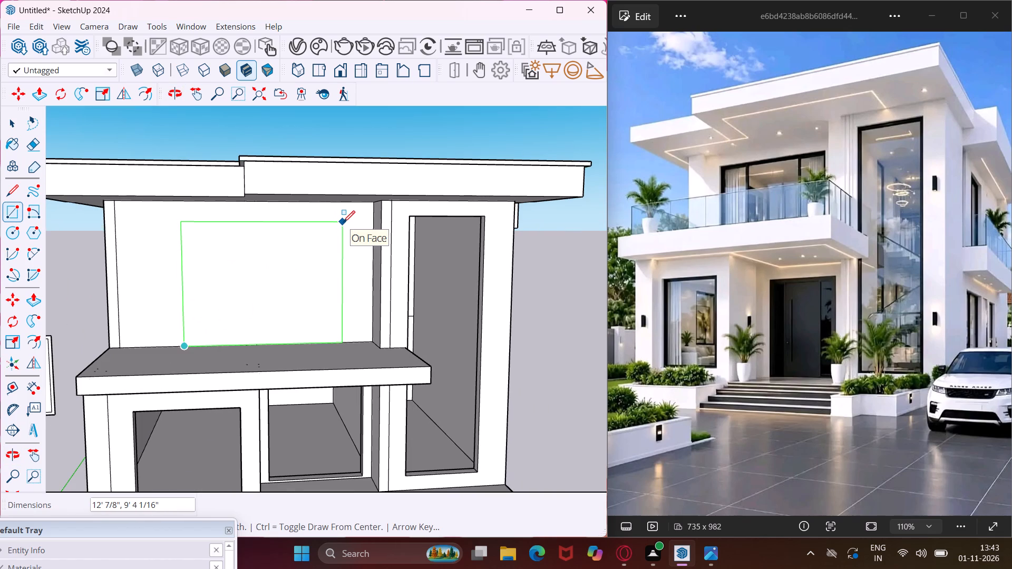
left_click(348, 219)
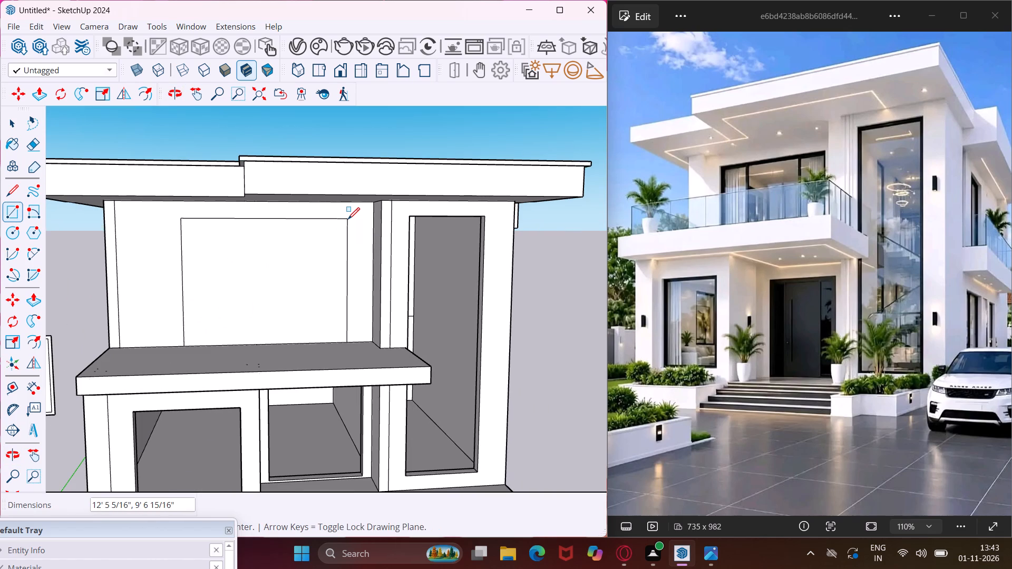
key("Escape")
key("space")
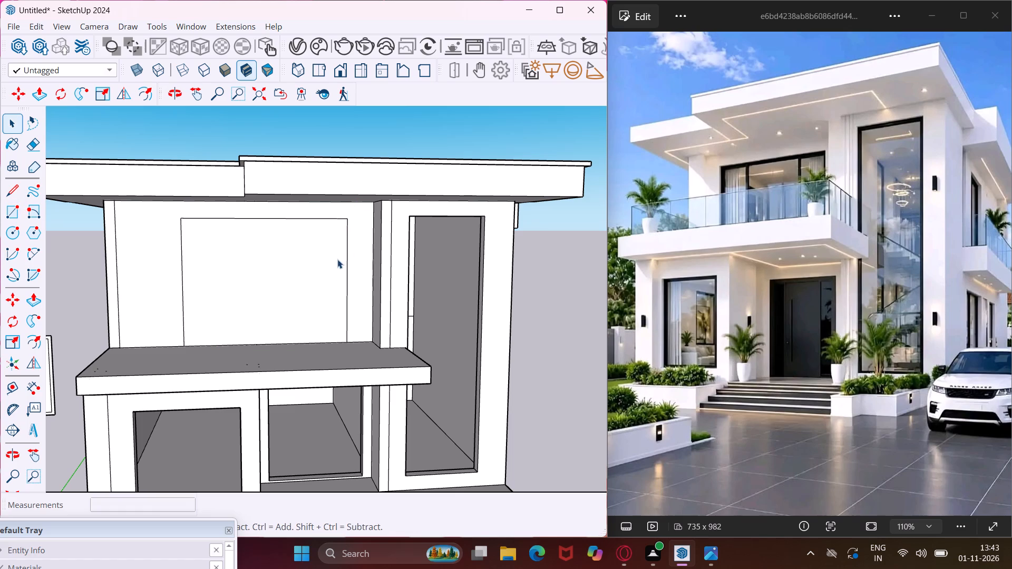
Copy the balcony opening's rectangular face 36' 6" sideways along the front, clear of the villa's tall-window side.
left_click(329, 271)
key("m")
left_click(329, 271)
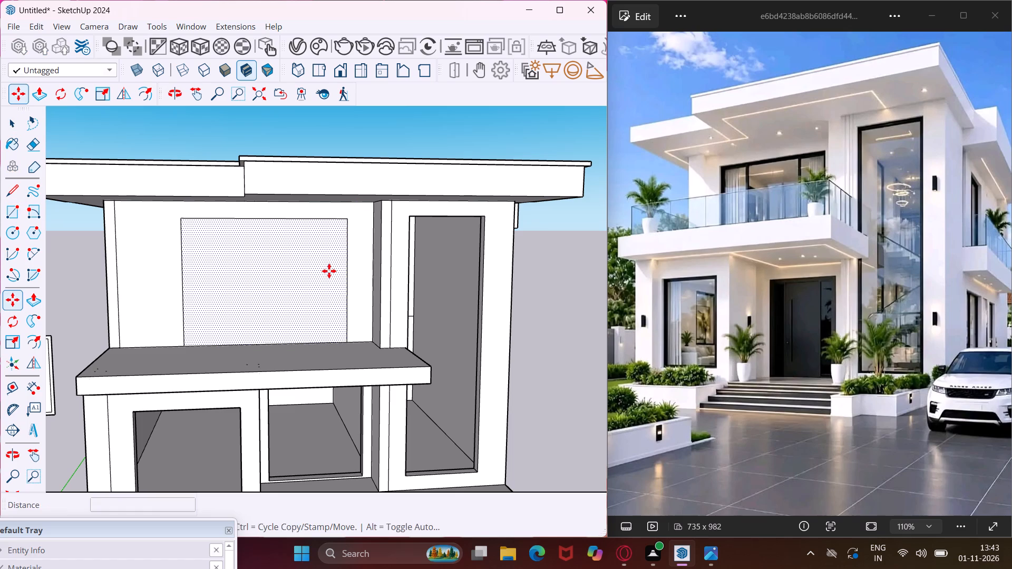
scroll(267, 283, "down", 7)
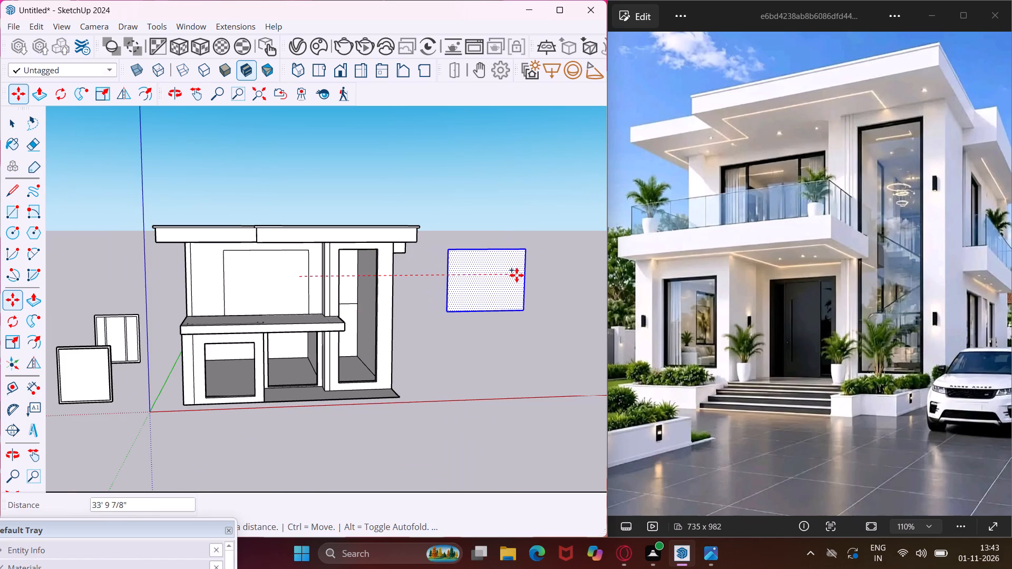
left_click(533, 272)
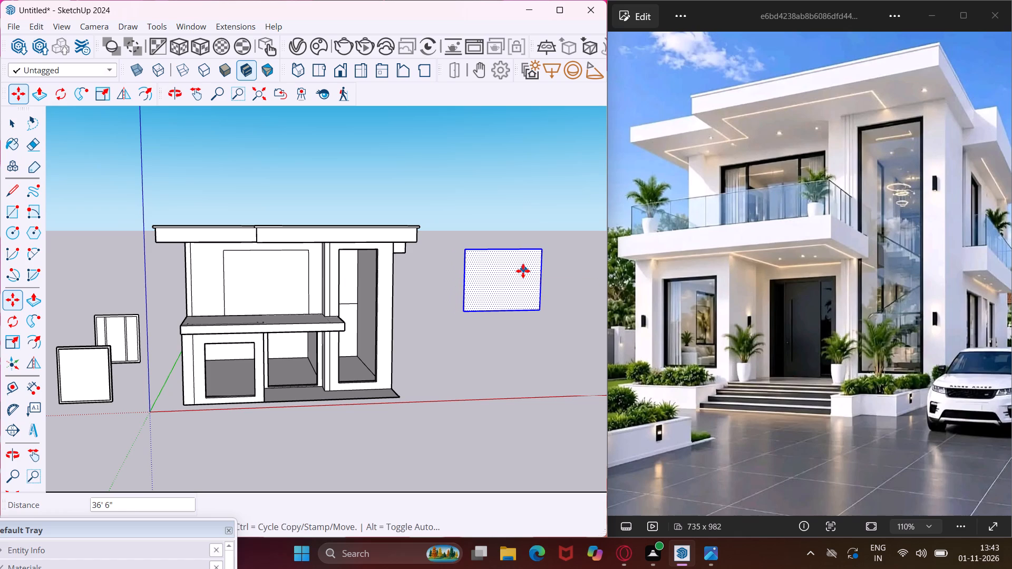
key("Escape")
key("space")
Push the rectangle on the balcony wall 9" inward through the wall thickness.
scroll(228, 236, "up", 8)
scroll(266, 286, "up", 4)
left_click(267, 292)
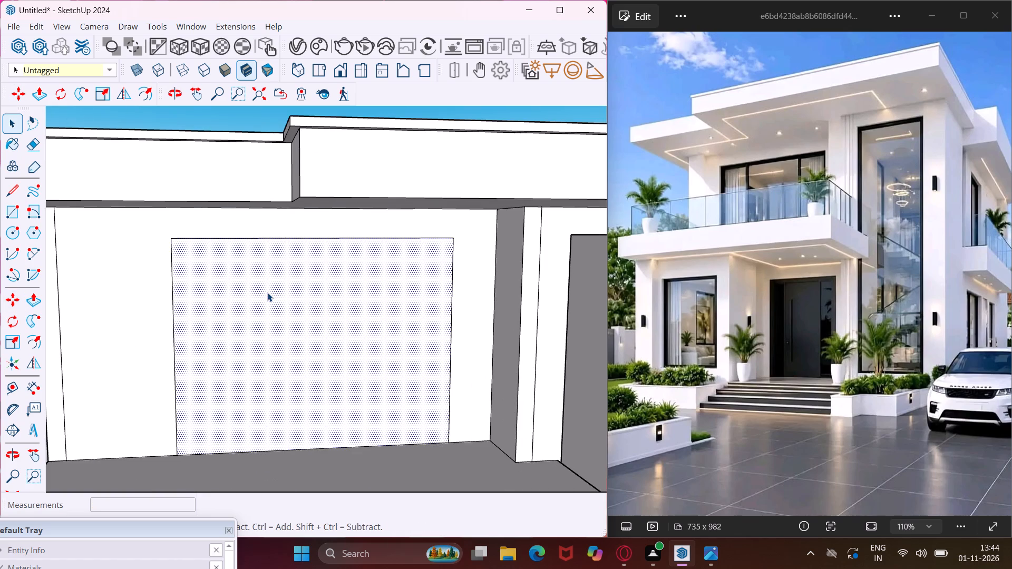
key("p")
left_click(267, 292)
left_click(252, 287)
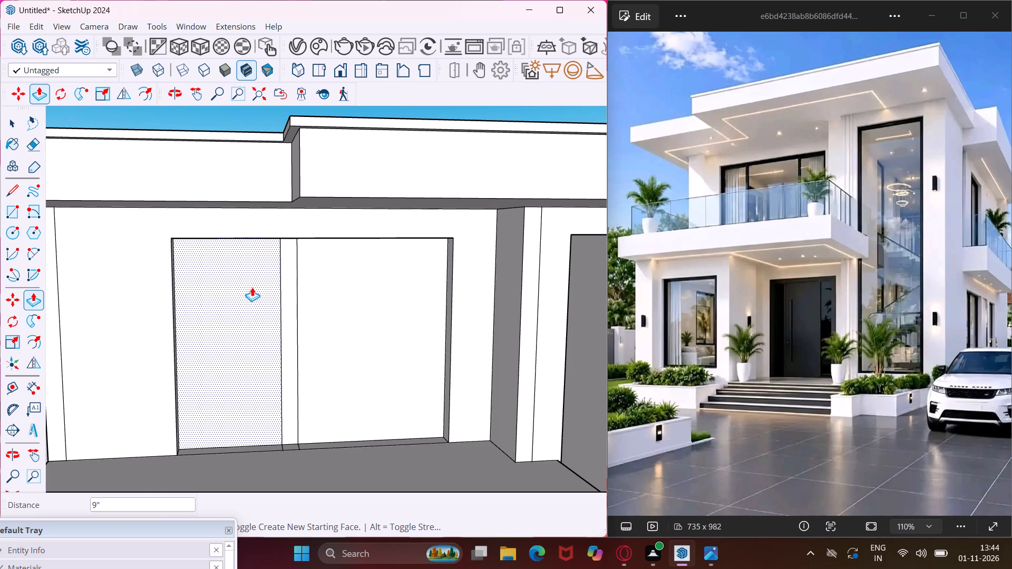
key("Escape")
key("space")
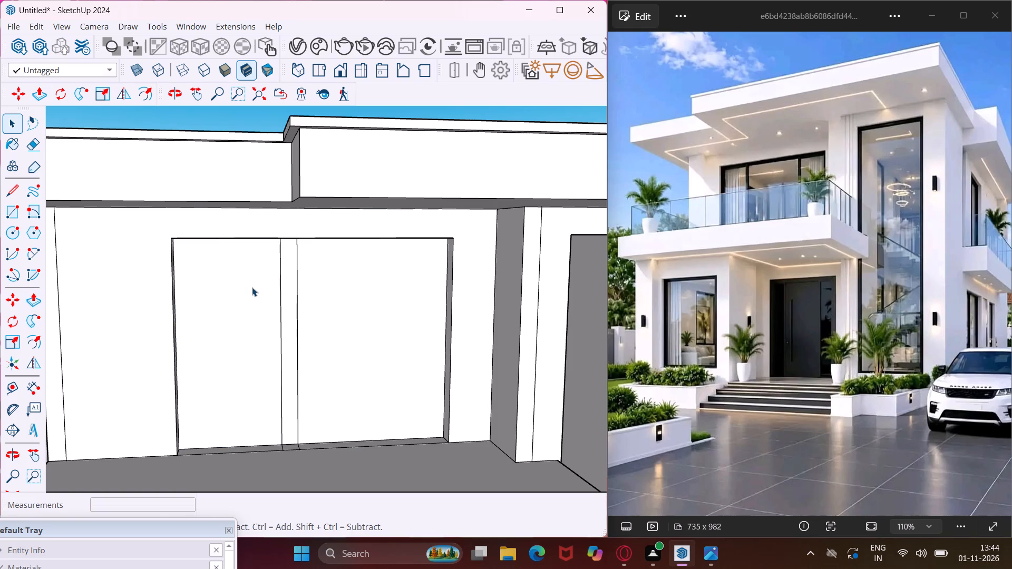
Delete the two recessed faces on either side of the vertical strip to open up the balcony opening.
left_click(252, 287)
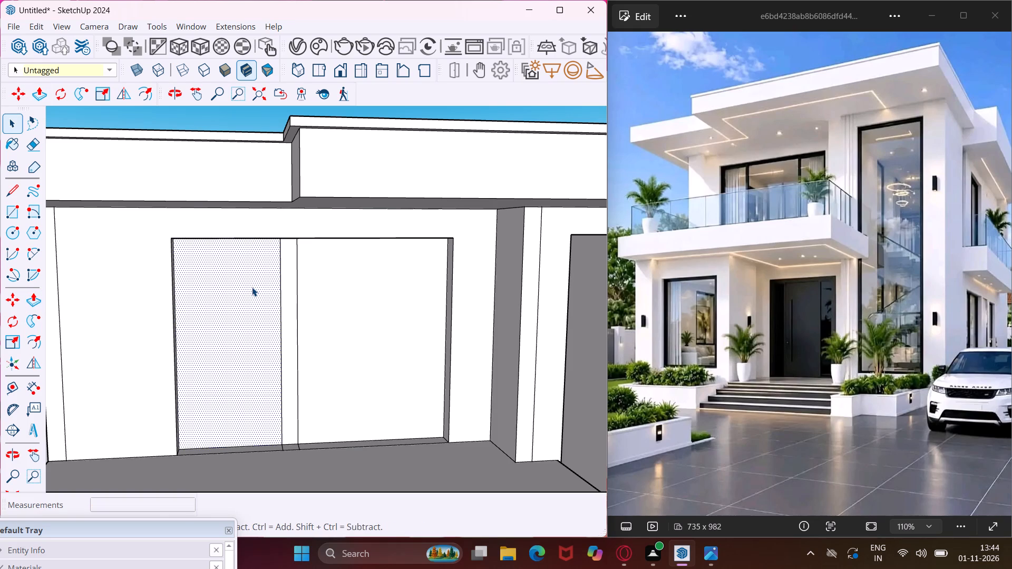
key("Delete")
left_click(321, 309)
key("Delete")
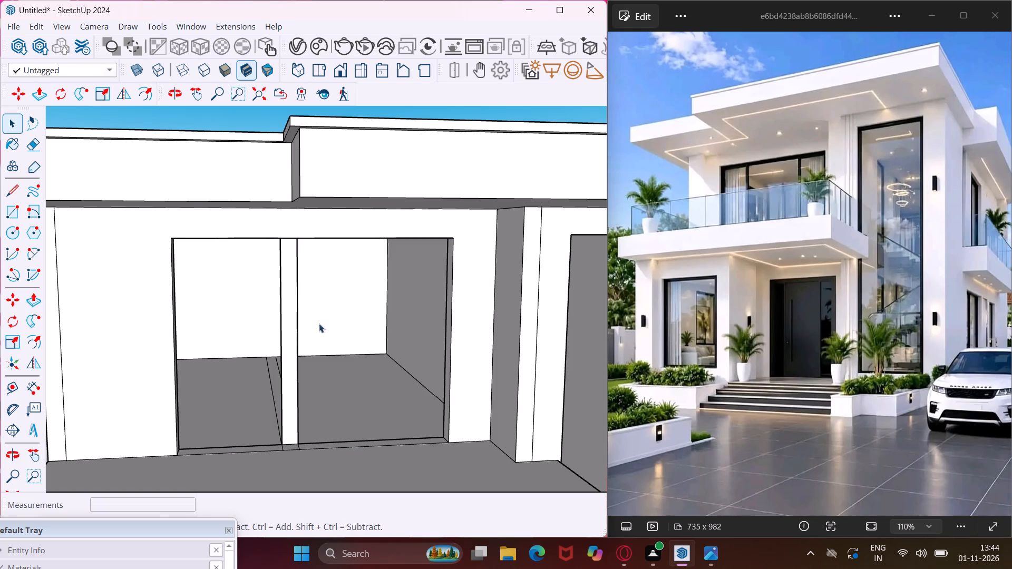
Erase the leftover vertical strip's edges inside the balcony opening so it becomes a single clear opening.
middle_click_drag(287, 346, 413, 361)
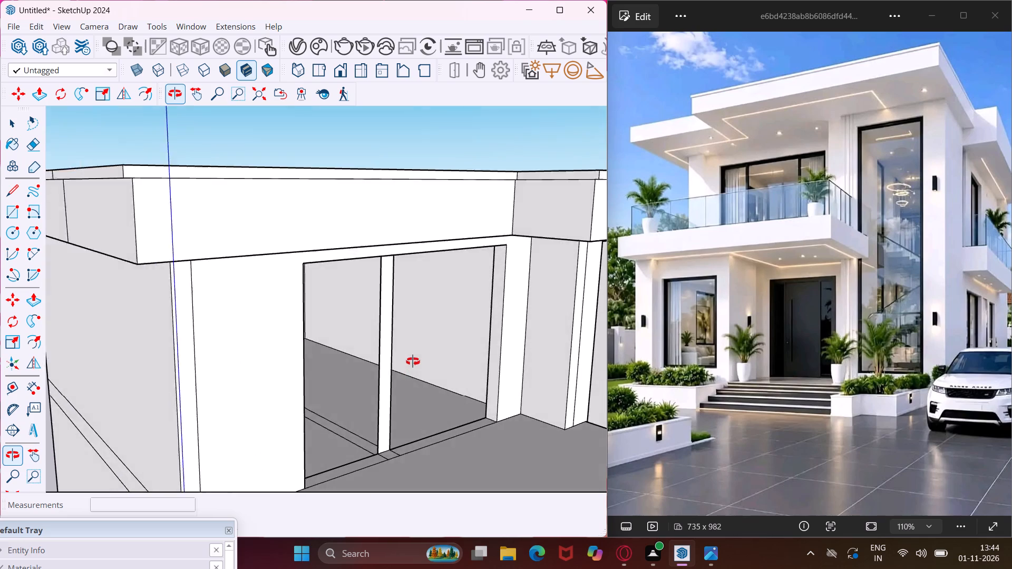
middle_click_drag(413, 361, 422, 289)
scroll(423, 299, "up", 1)
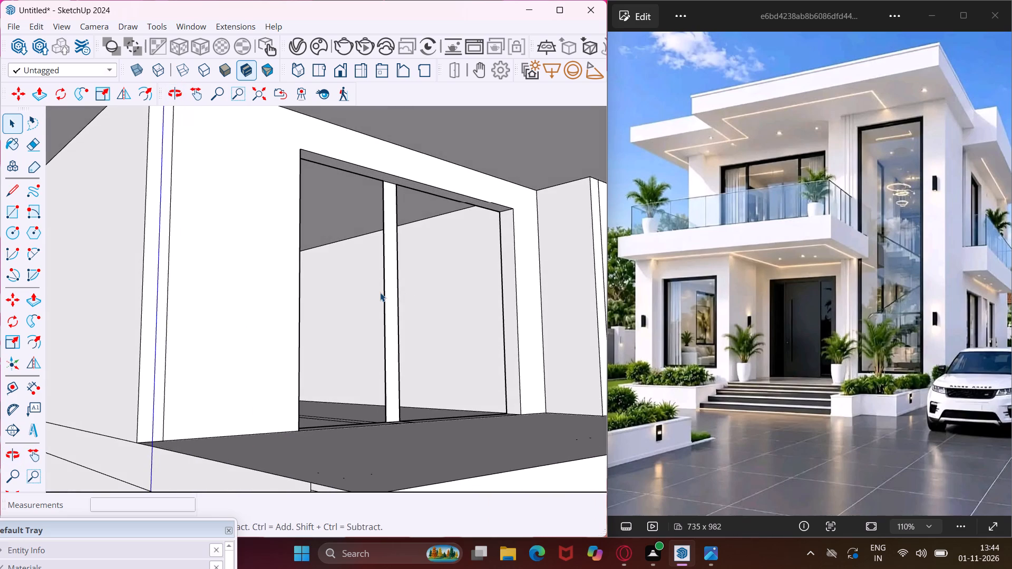
key("e")
left_click(382, 295)
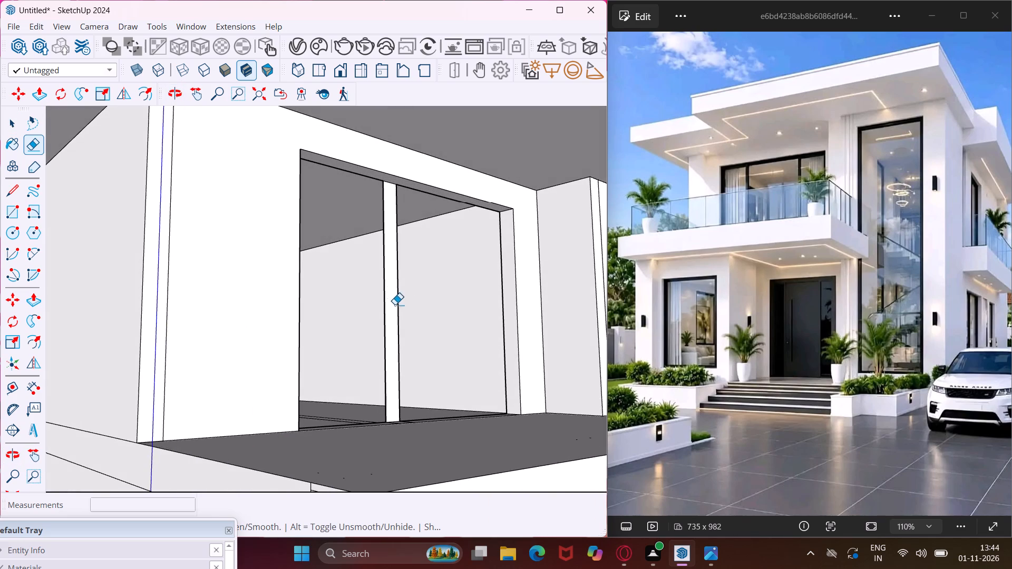
left_click(395, 305)
left_click(400, 309)
left_click(384, 302)
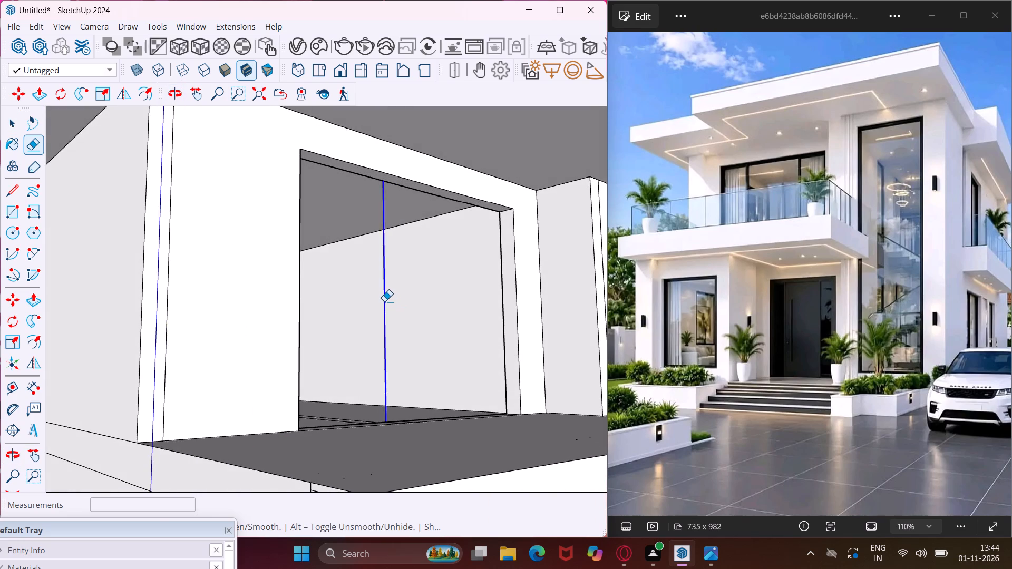
middle_click_drag(376, 311, 382, 391)
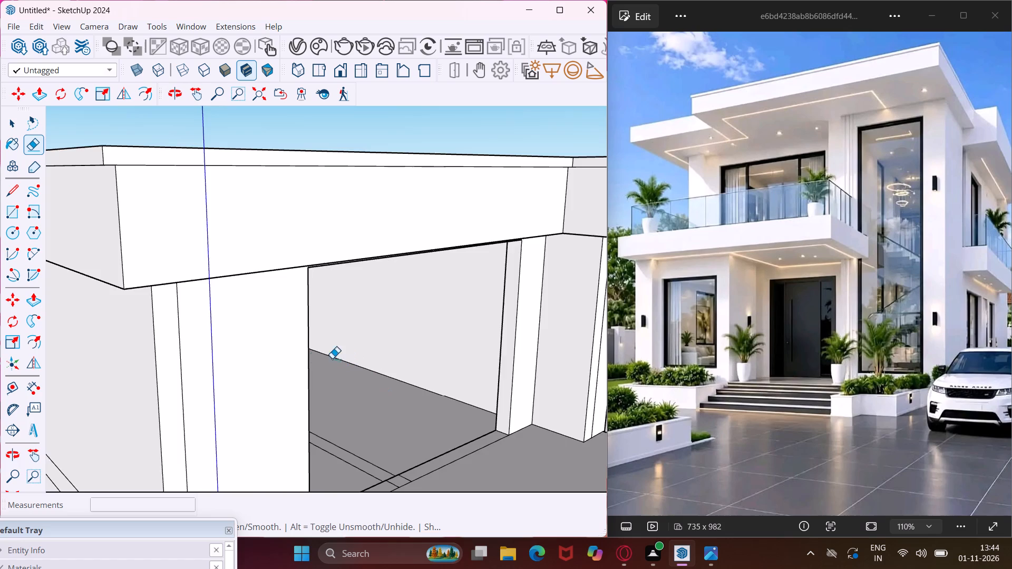
scroll(300, 367, "down", 6)
key("Escape")
key("space")
Inspect the cleared balcony opening and the copied rectangular panel beside the villa.
scroll(213, 407, "down", 3)
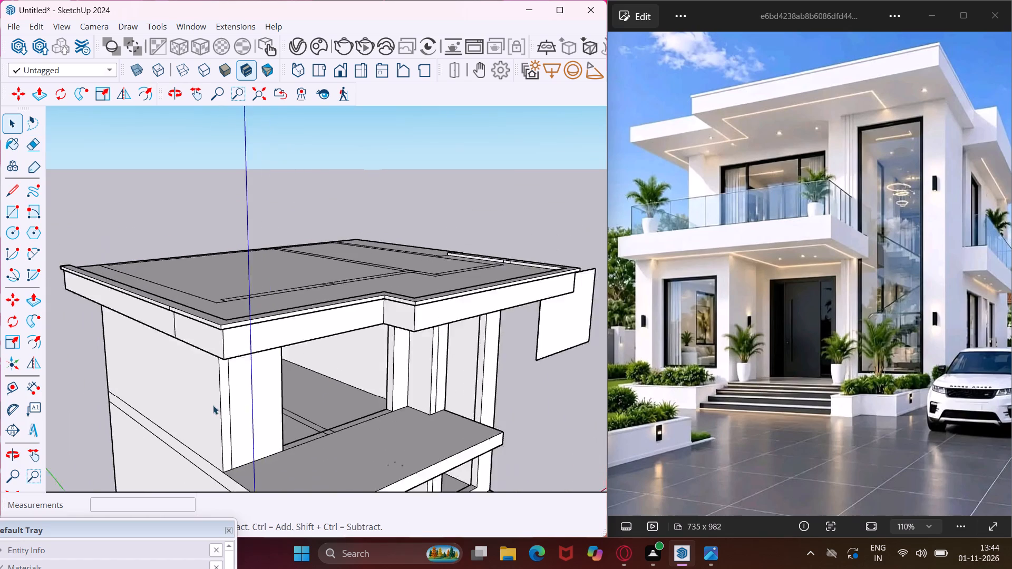
scroll(213, 405, "down", 7)
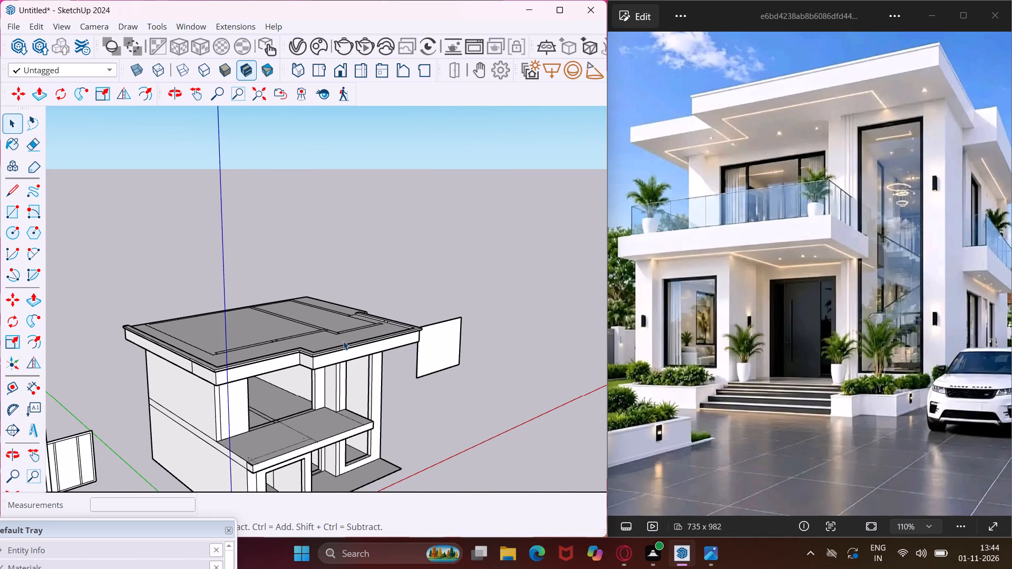
scroll(361, 370, "up", 5)
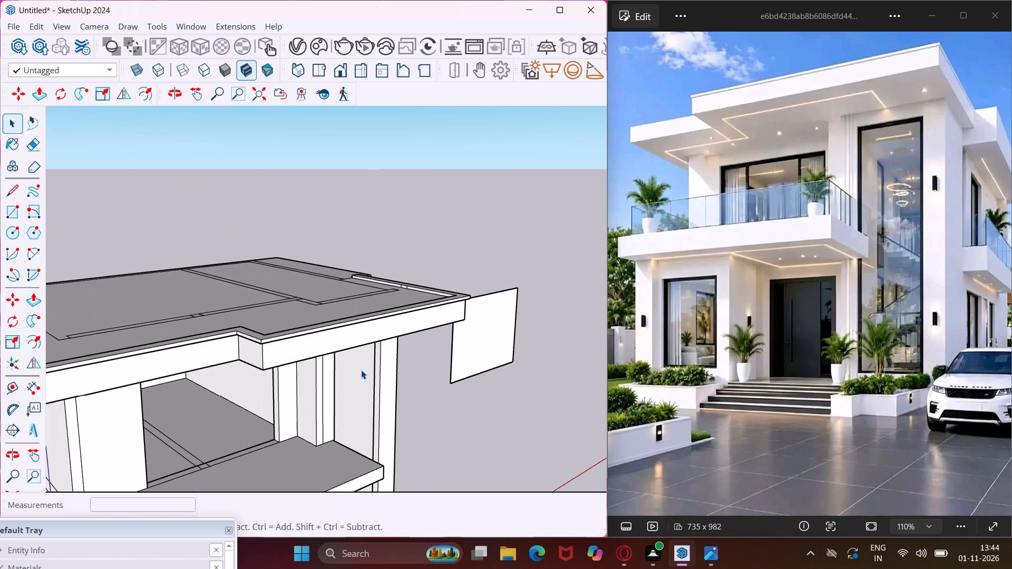
middle_click_drag(361, 370, 397, 305)
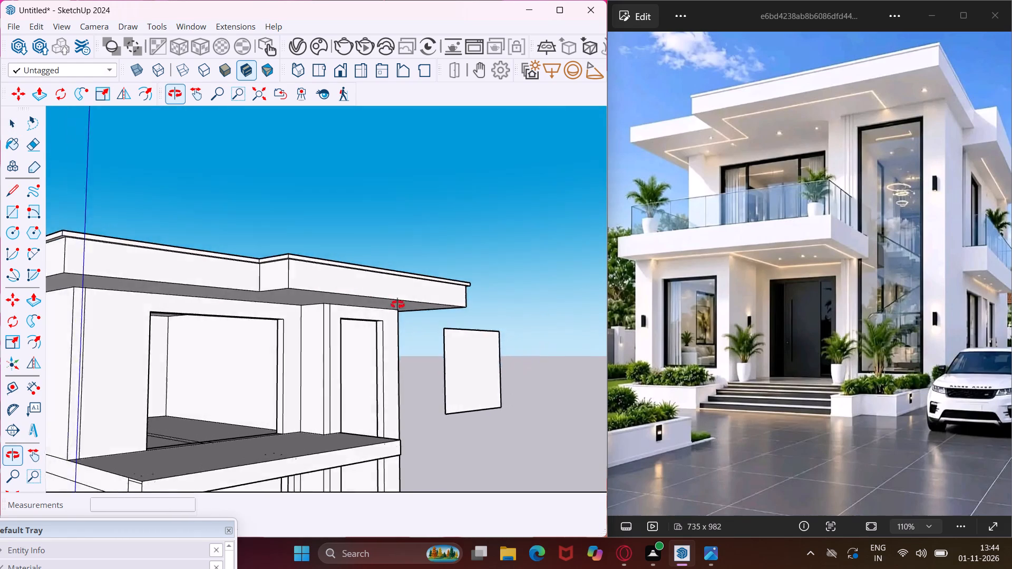
middle_click_drag(397, 305, 422, 321)
scroll(422, 321, "up", 1)
scroll(418, 322, "down", 2)
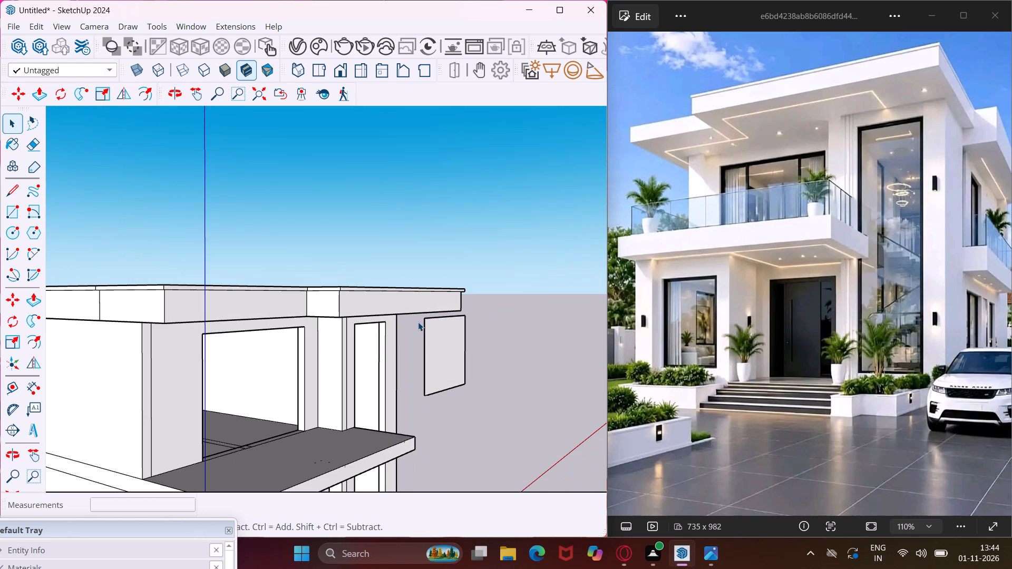
Push/Pull the copied balcony panel's face to give the panel a thickness of about 2".
middle_click_drag(396, 329, 294, 339)
scroll(519, 349, "up", 3)
middle_click_drag(530, 348, 468, 344)
scroll(500, 361, "up", 4)
left_click(528, 359)
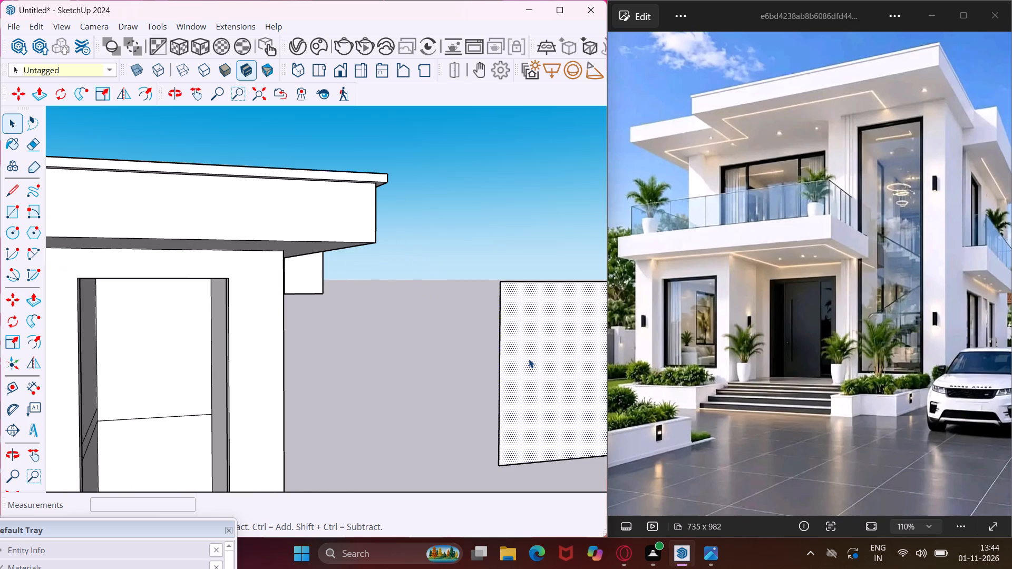
key("p")
left_click(529, 359)
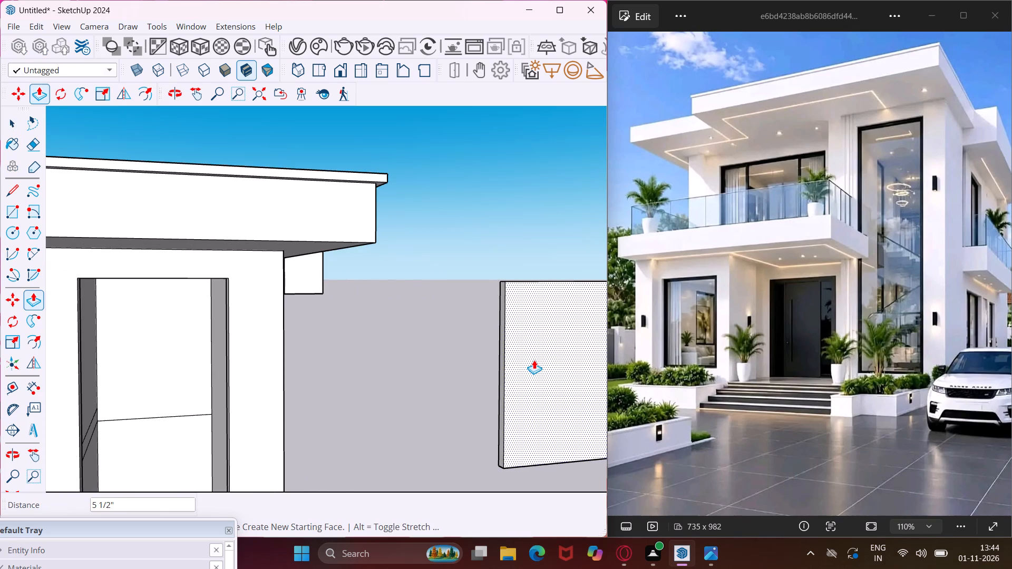
middle_click_drag(531, 362, 357, 385)
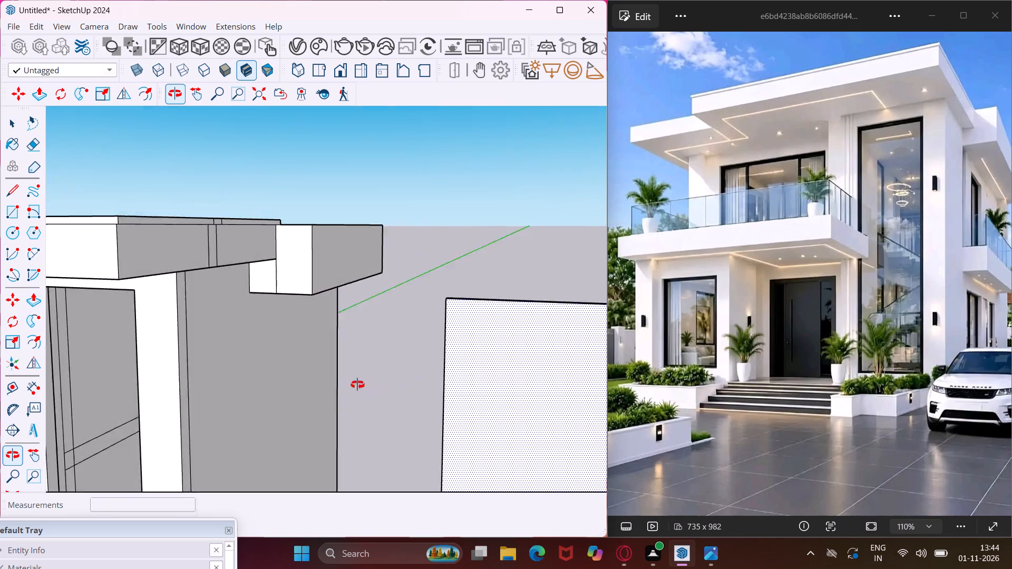
middle_click_drag(357, 385, 131, 350)
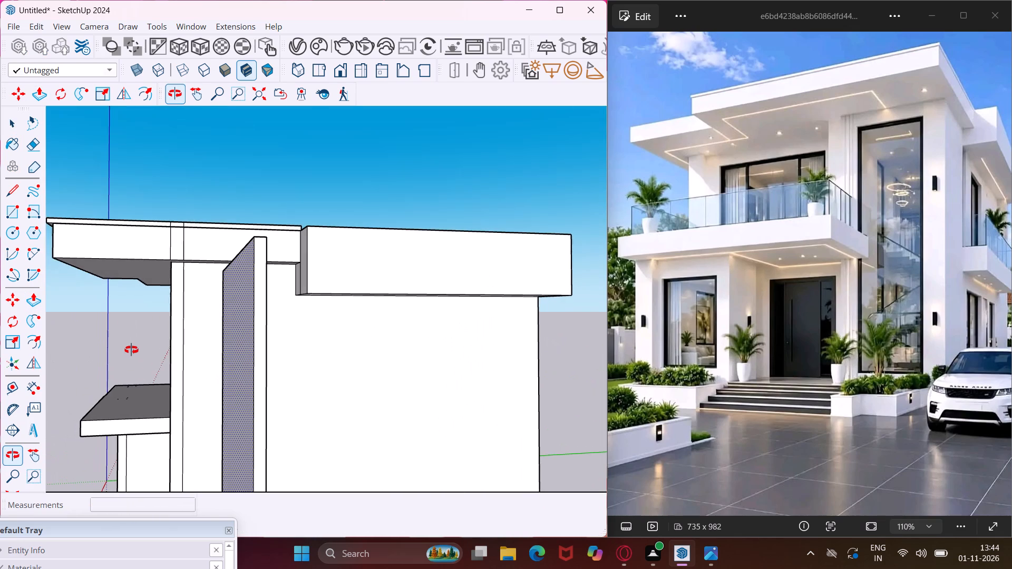
middle_click_drag(131, 350, 131, 350)
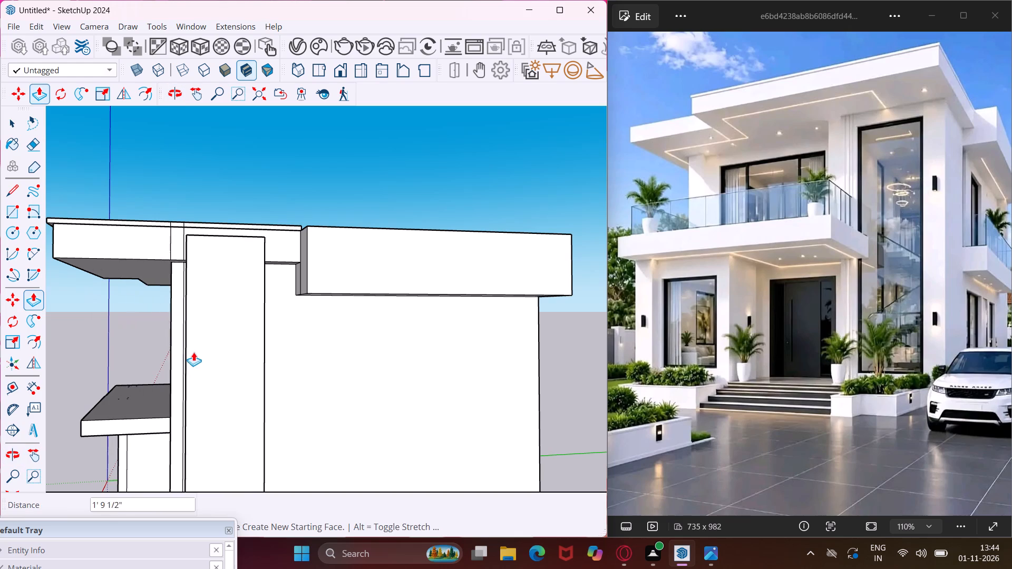
scroll(236, 345, "up", 2)
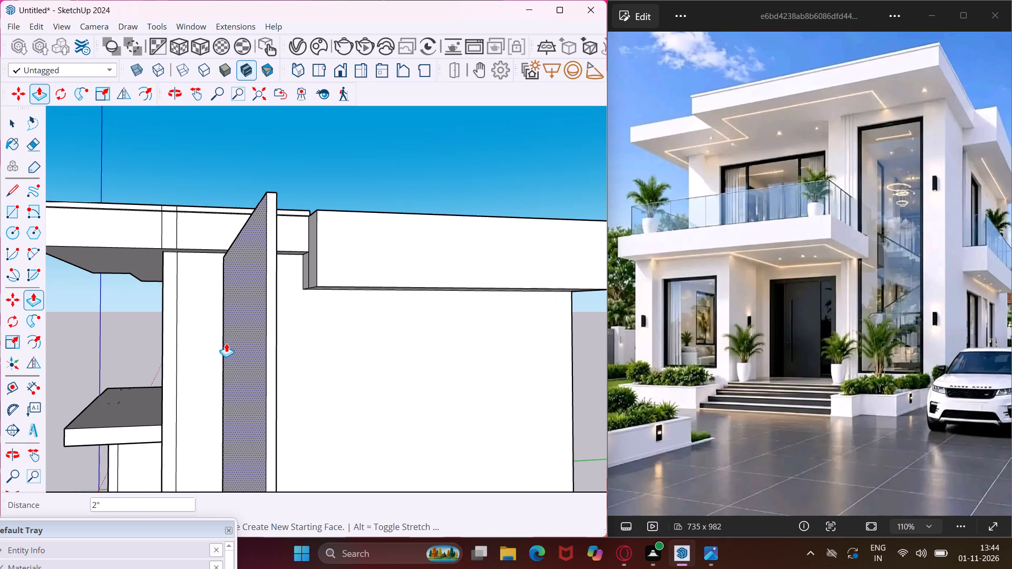
left_click(228, 343)
key("Escape")
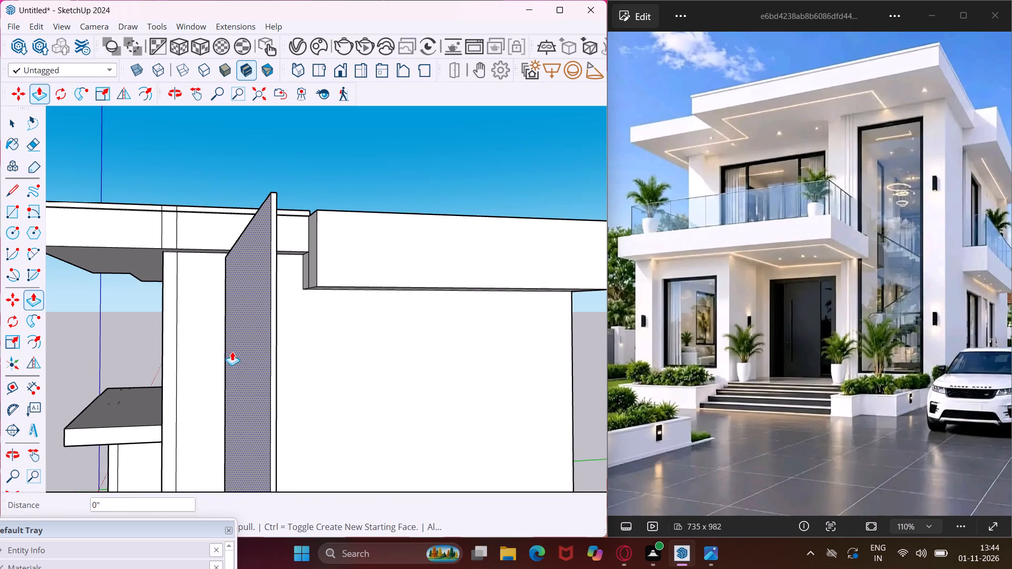
key("space")
Offset the balcony panel's outline inward about 6 3/4" to form a frame border.
middle_click_drag(240, 355, 423, 373)
scroll(252, 317, "down", 9)
scroll(381, 352, "up", 8)
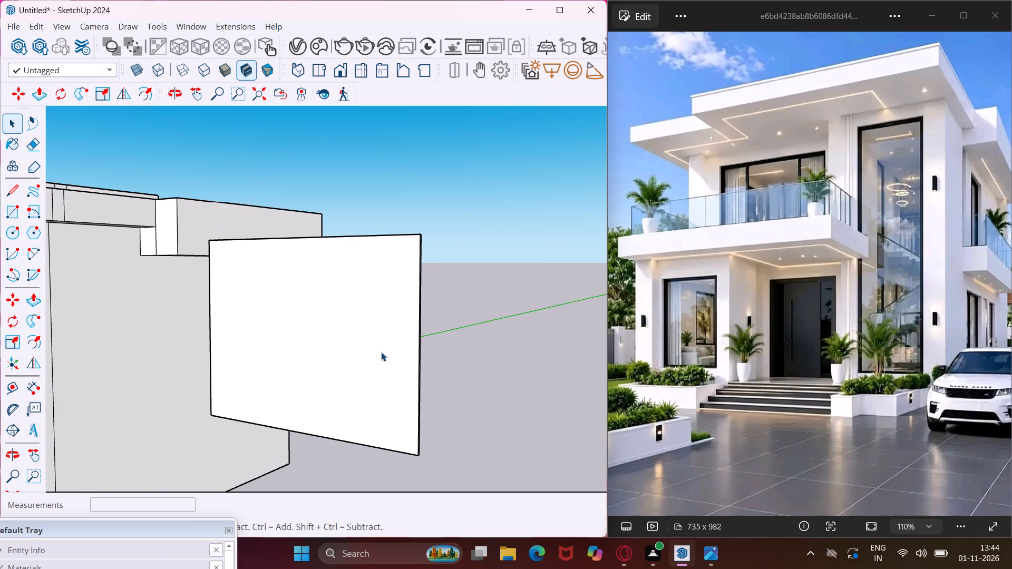
left_click(381, 352)
left_click(37, 340)
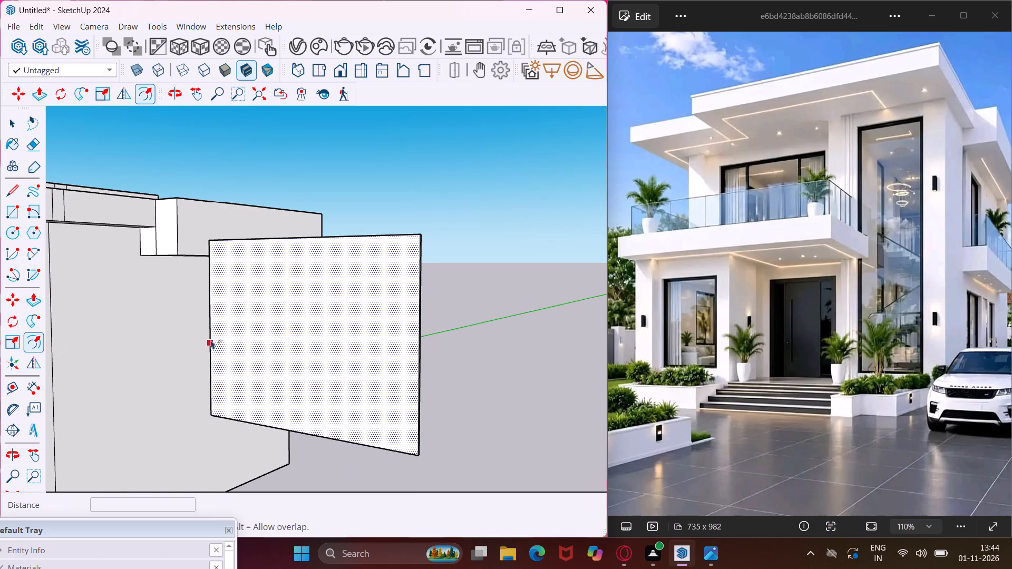
left_click(227, 339)
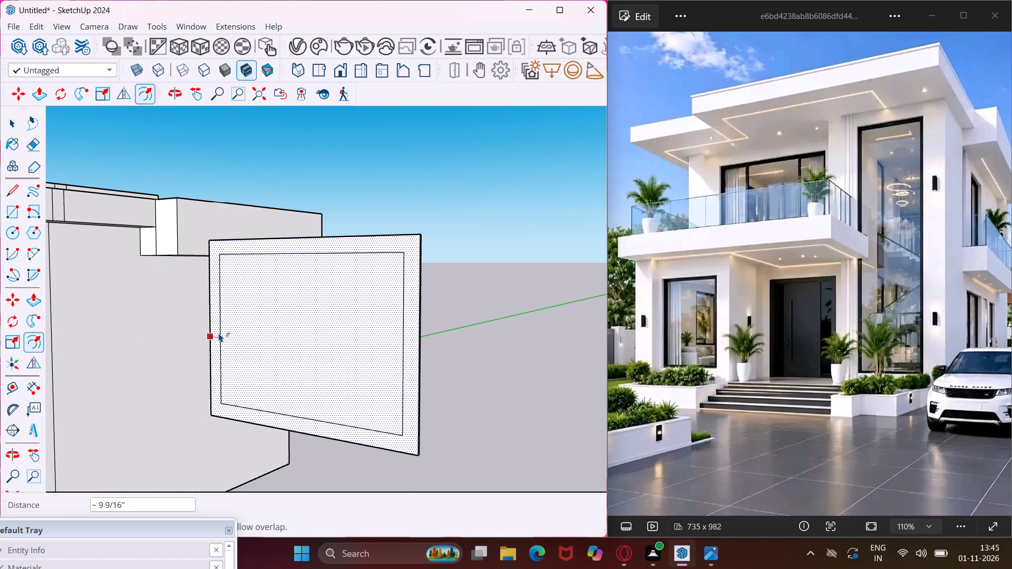
left_click(218, 332)
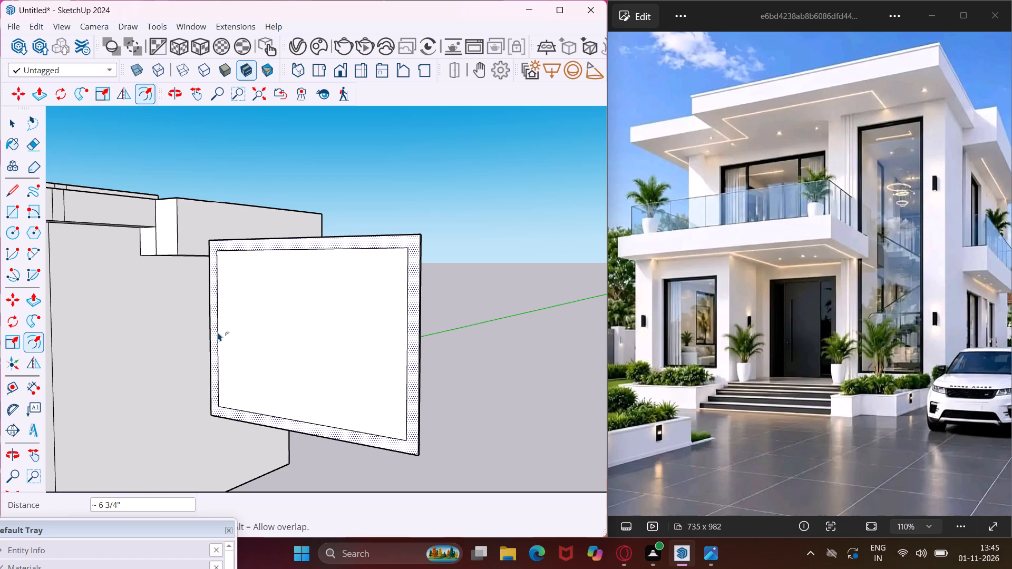
key("Escape")
key("space")
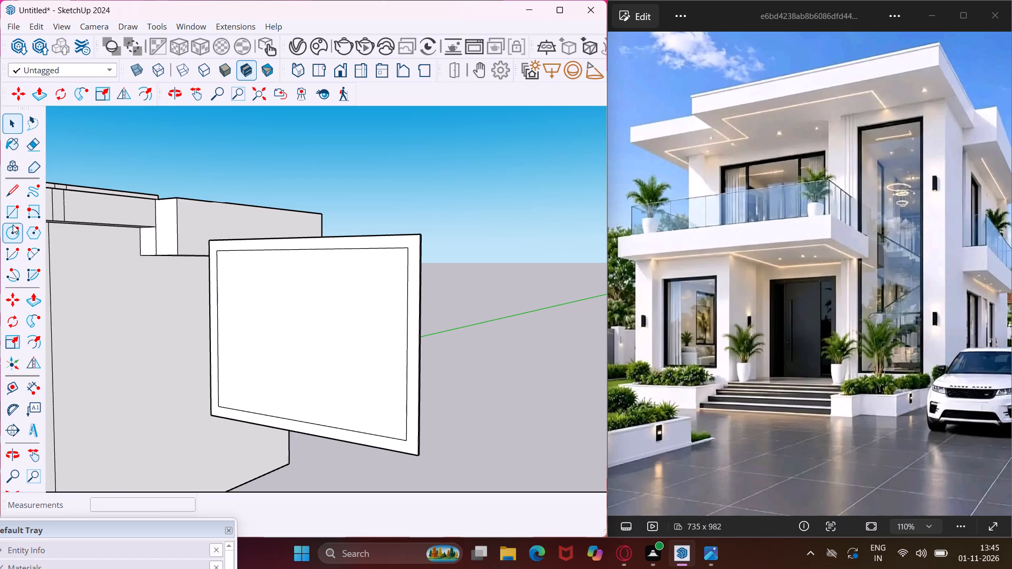
Draw two vertical strips between the inner border's upper and lower edges, about 4 1/2" and 5 11/16" wide and 8' 5 3/8" tall.
left_click(13, 220)
middle_click_drag(283, 292, 366, 296)
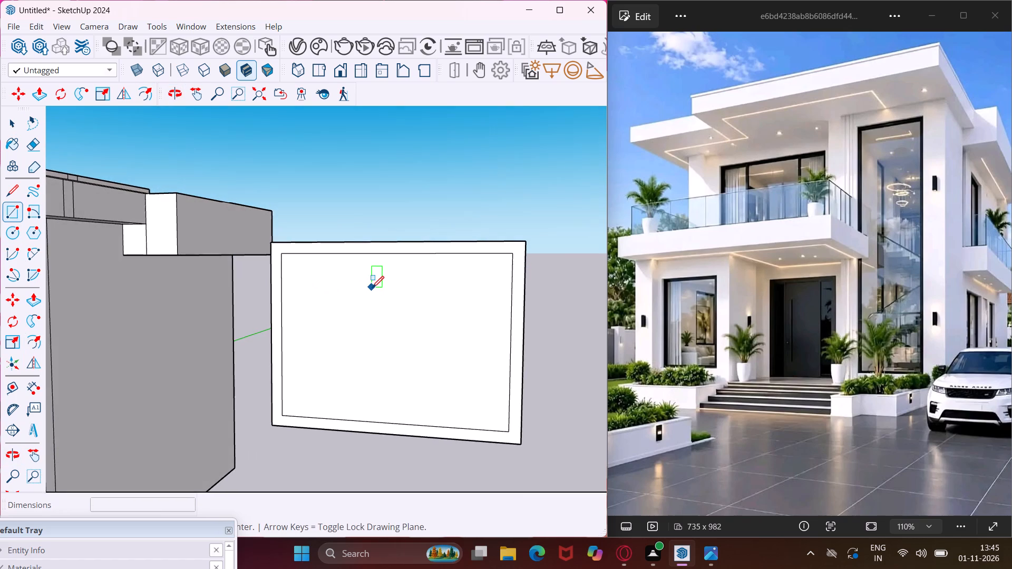
scroll(372, 288, "up", 3)
scroll(335, 264, "down", 2)
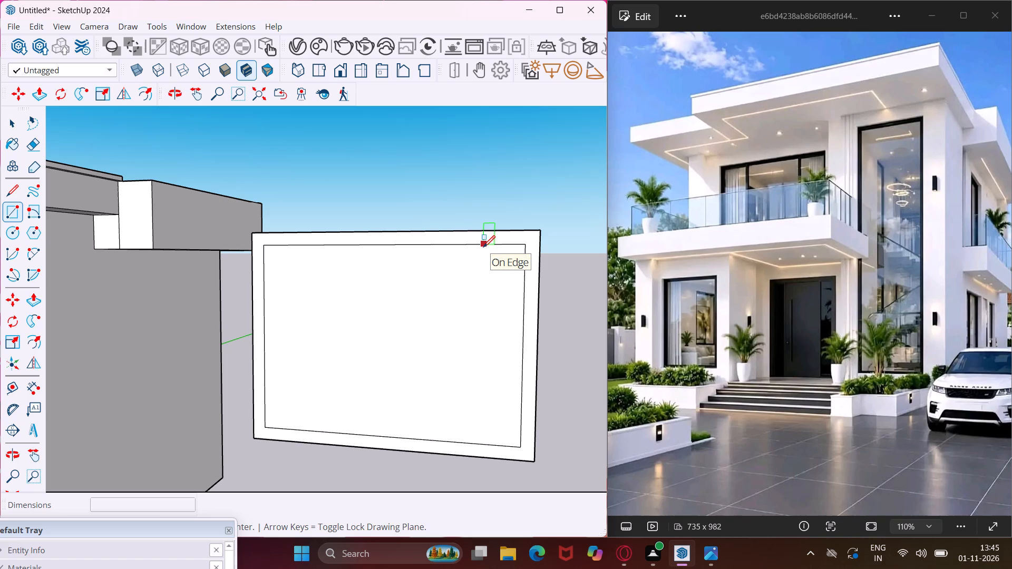
left_click(478, 247)
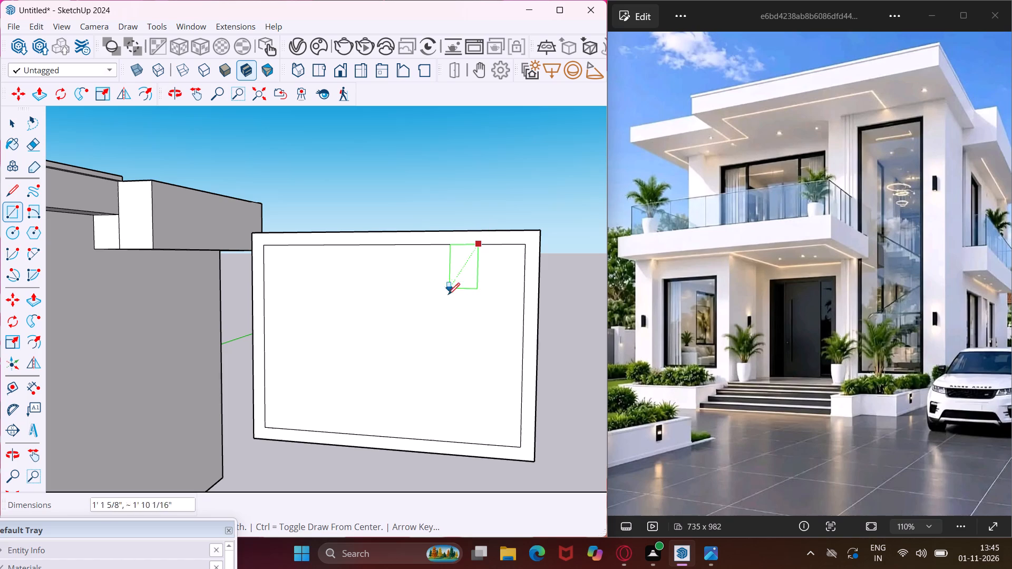
left_click(465, 443)
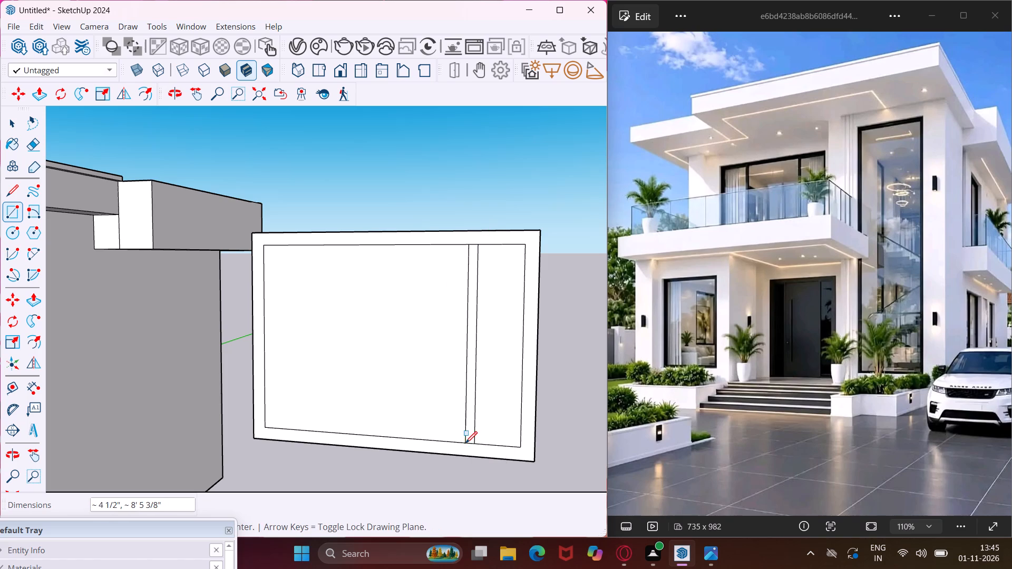
left_click(318, 248)
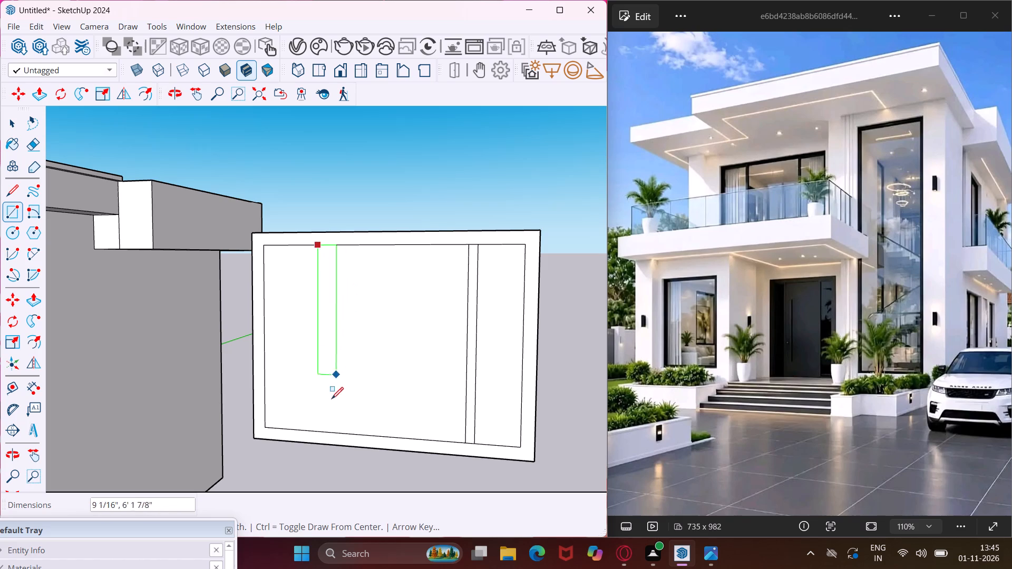
left_click(328, 430)
key("Escape")
key("space")
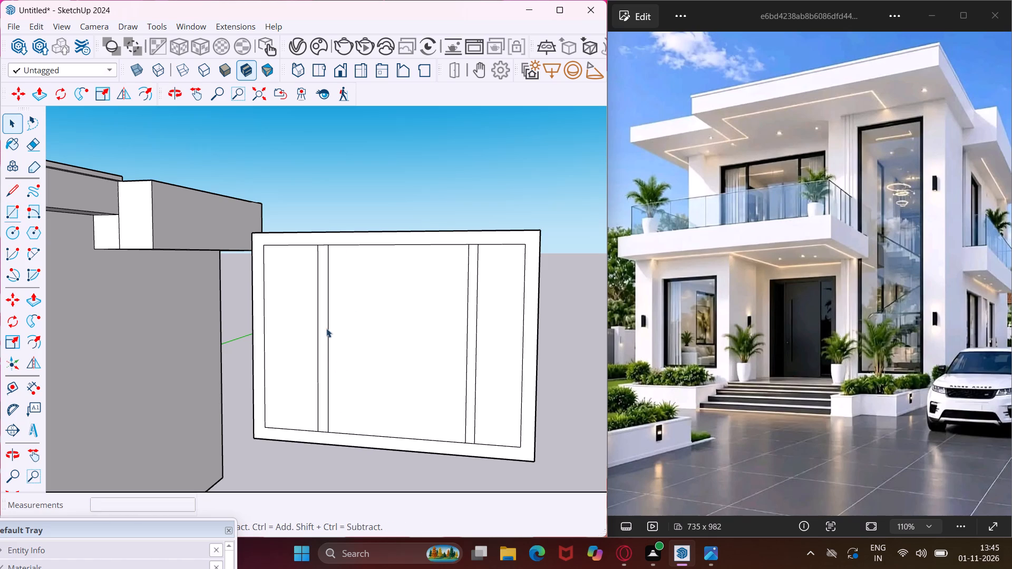
Move the vertical strip farther from the villa about 6 9/16" toward the panel's centre.
left_click(472, 249)
key("m")
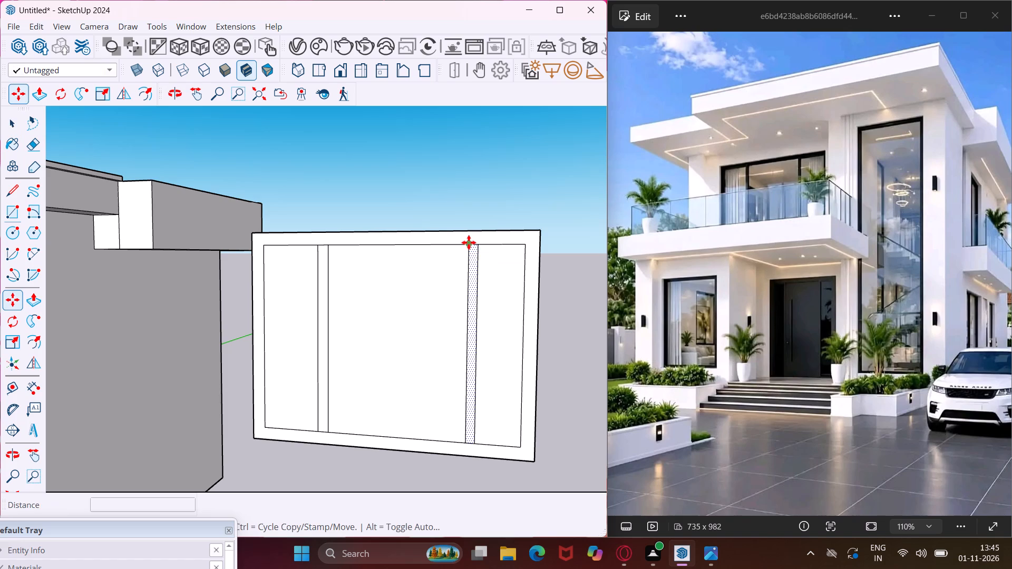
left_click(469, 242)
left_click(455, 242)
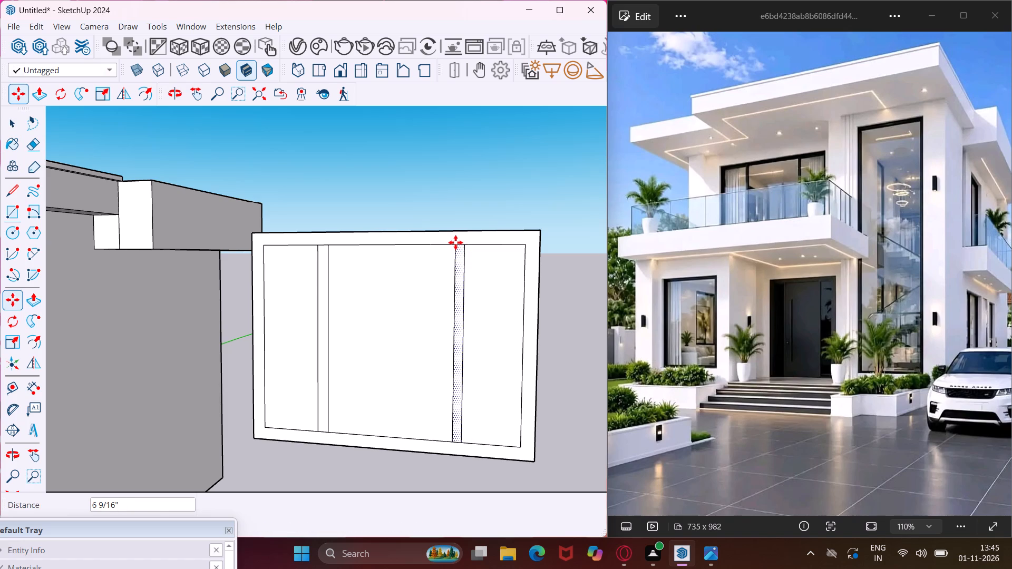
key("Escape")
key("space")
Pull the balcony panel's outer frame border outward about 2 3/8".
scroll(409, 249, "down", 6)
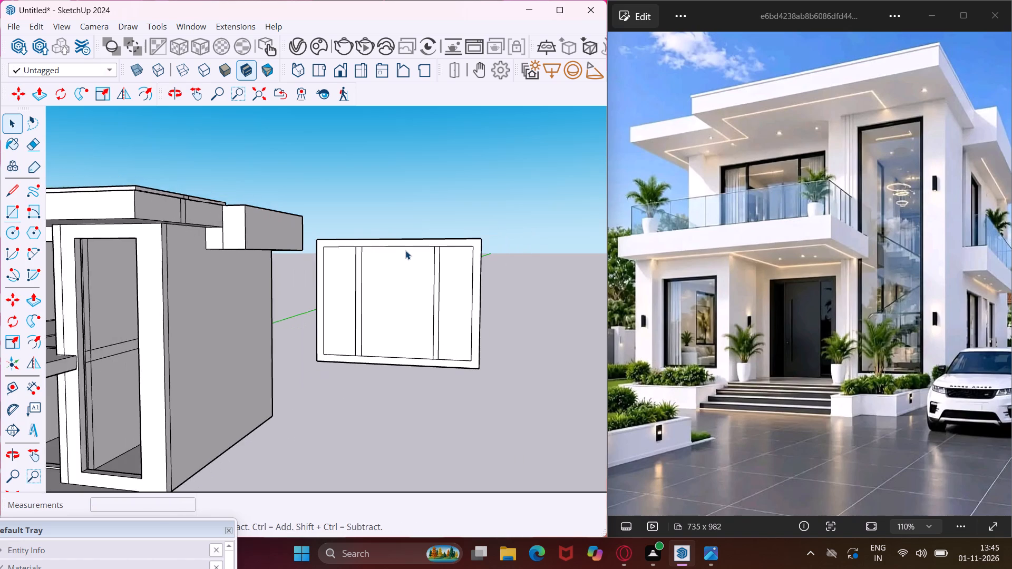
scroll(405, 250, "down", 4)
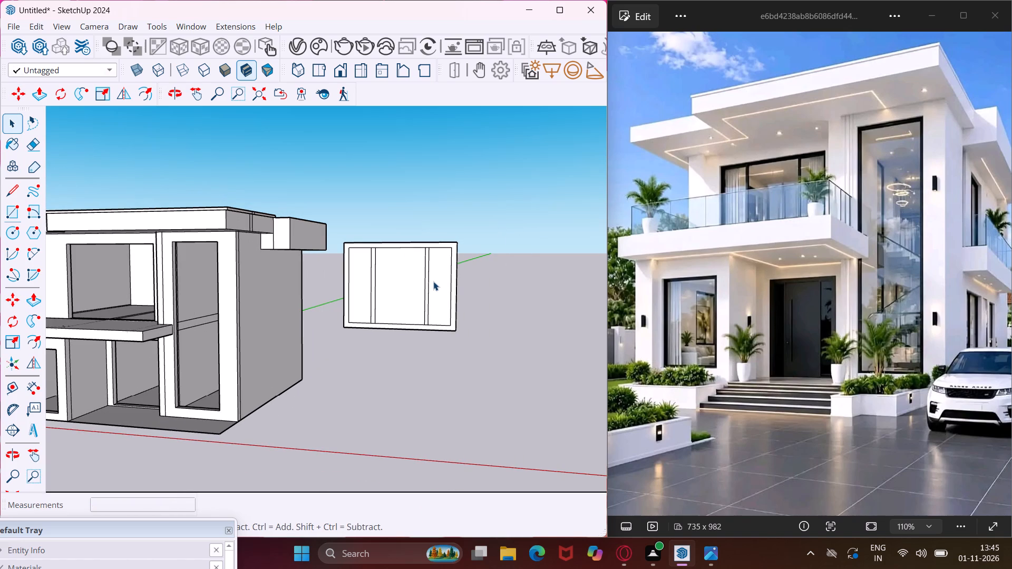
scroll(435, 282, "down", 7)
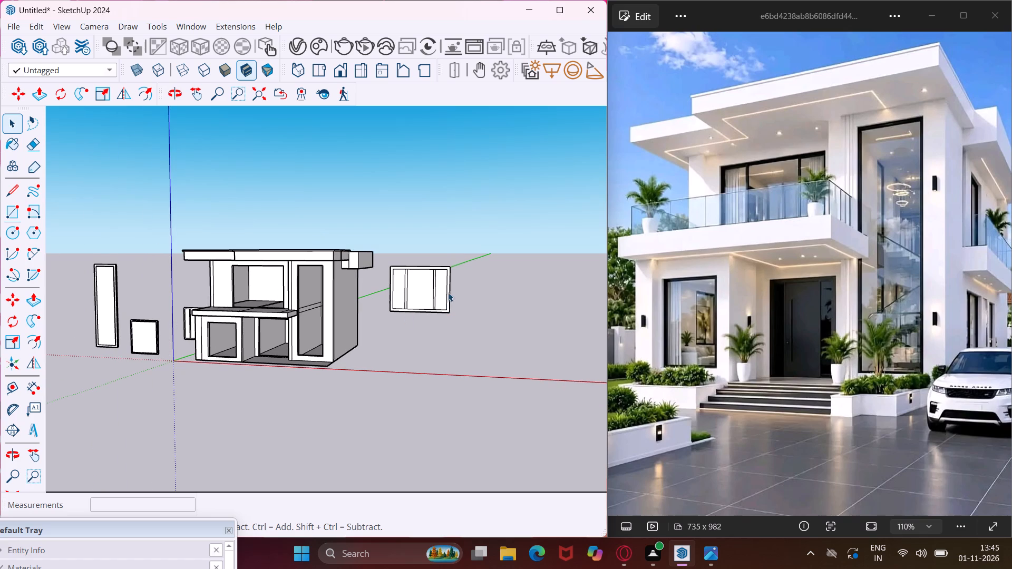
scroll(458, 293, "up", 9)
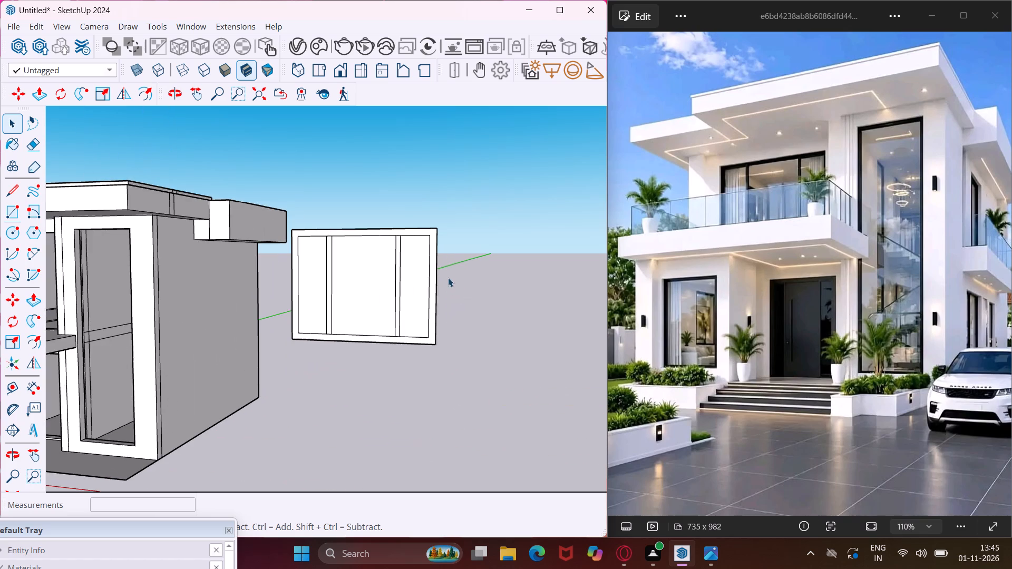
scroll(427, 233, "up", 7)
left_click(435, 237)
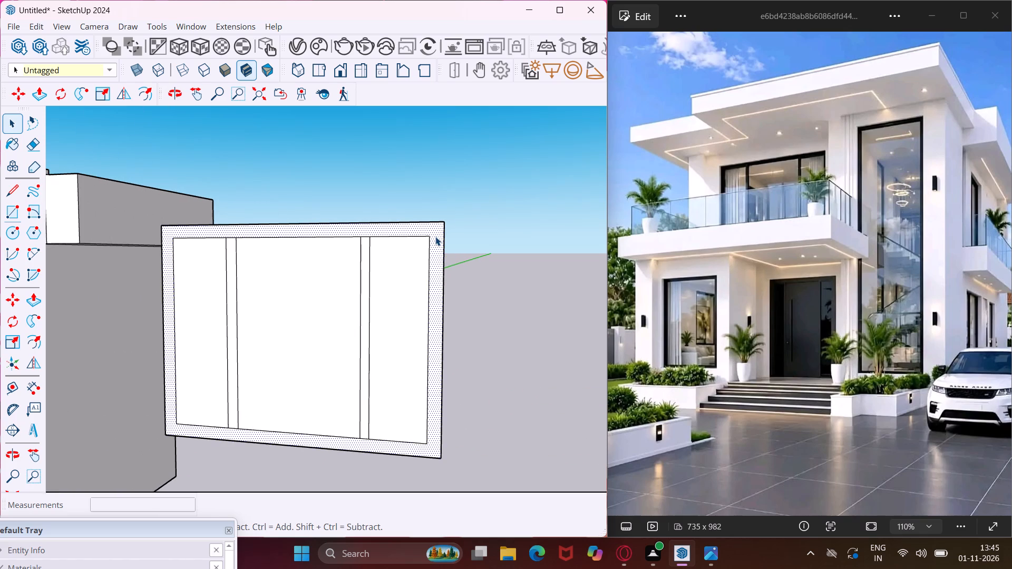
key("p")
left_click(435, 237)
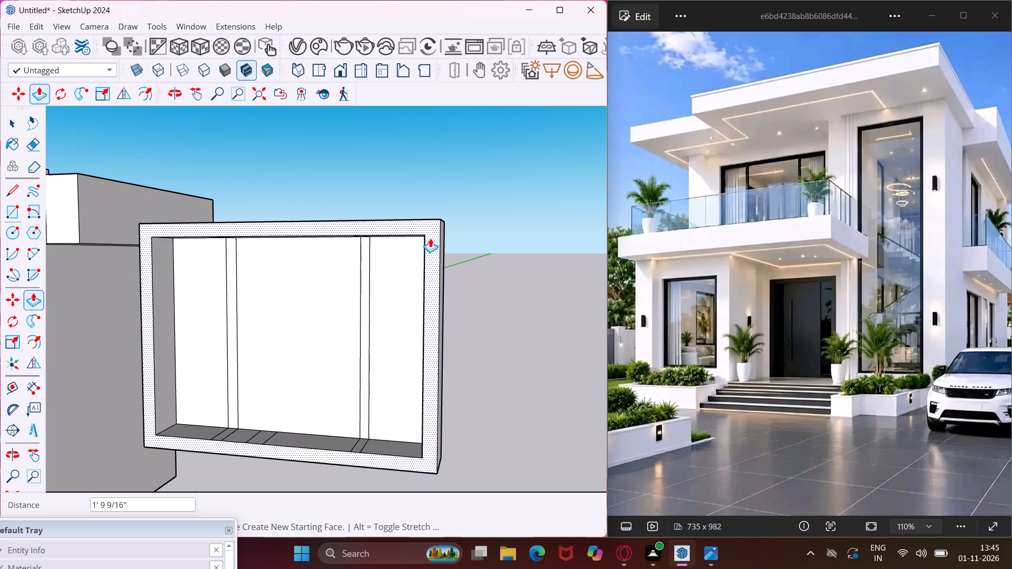
scroll(430, 238, "up", 3)
middle_click_drag(427, 240, 299, 263)
scroll(405, 242, "up", 1)
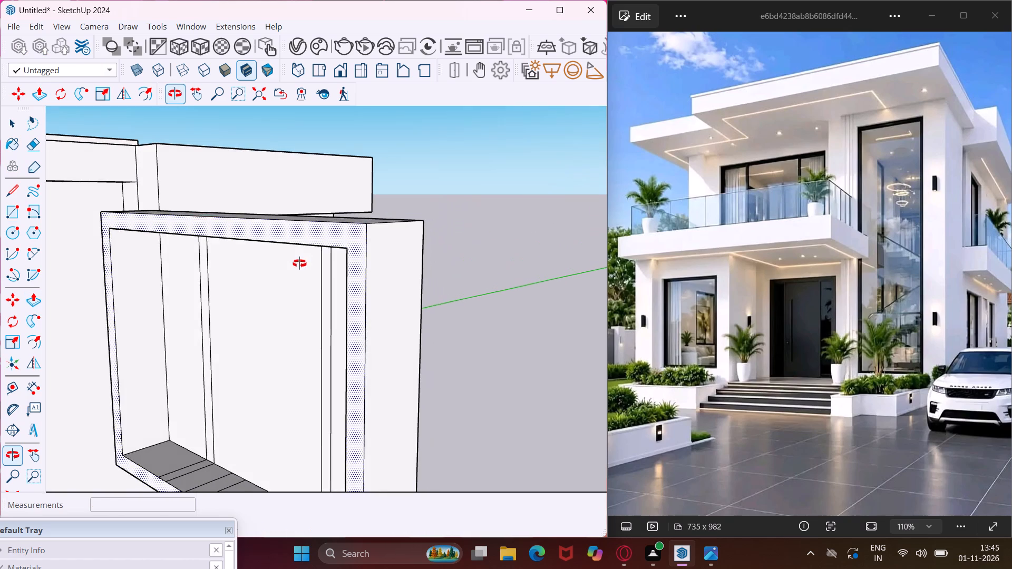
middle_click_drag(299, 263, 299, 264)
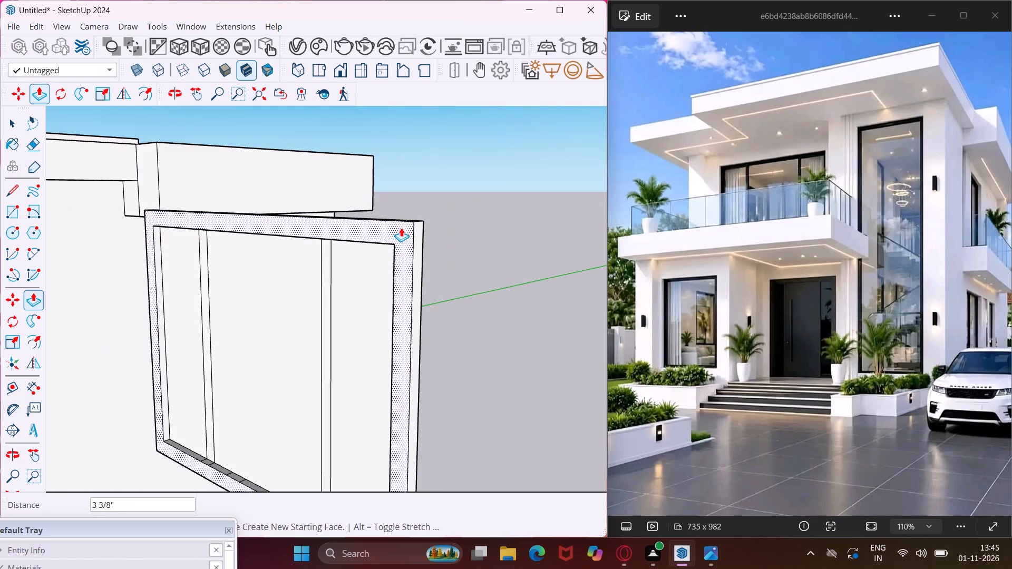
left_click(403, 227)
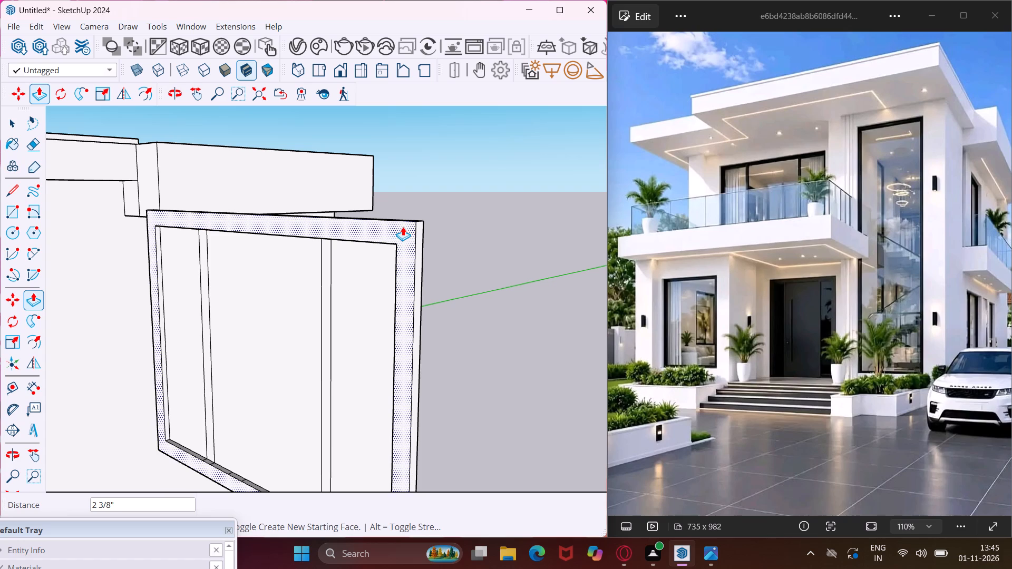
key("Escape")
Extrude both vertical strips outward by the same distance as the outer frame border.
double_click(324, 264)
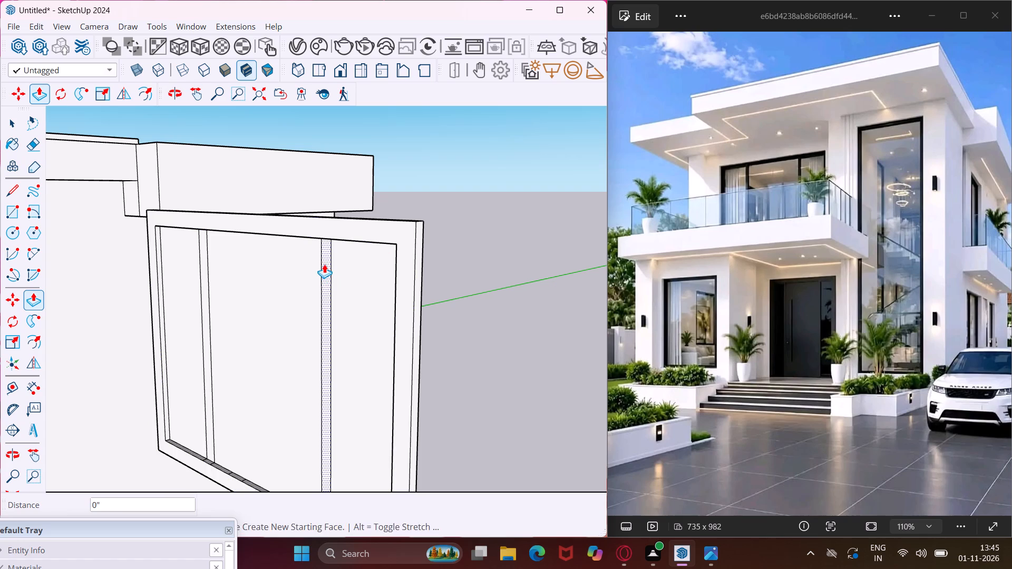
double_click(205, 278)
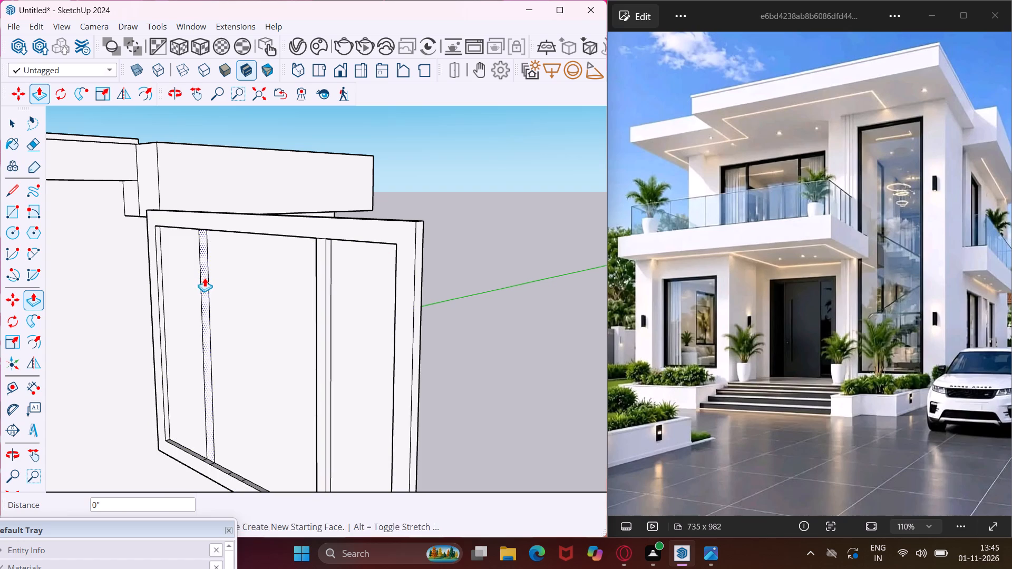
Examine the framed balcony panel, the other panels beside the villa and the villa's front openings.
scroll(203, 285, "down", 16)
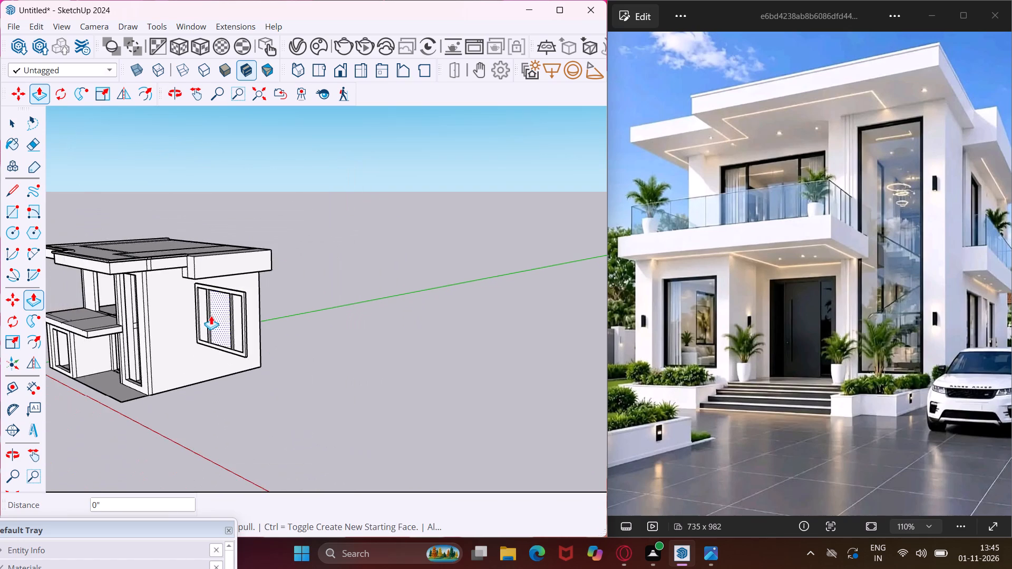
scroll(211, 316, "down", 5)
scroll(64, 264, "up", 5)
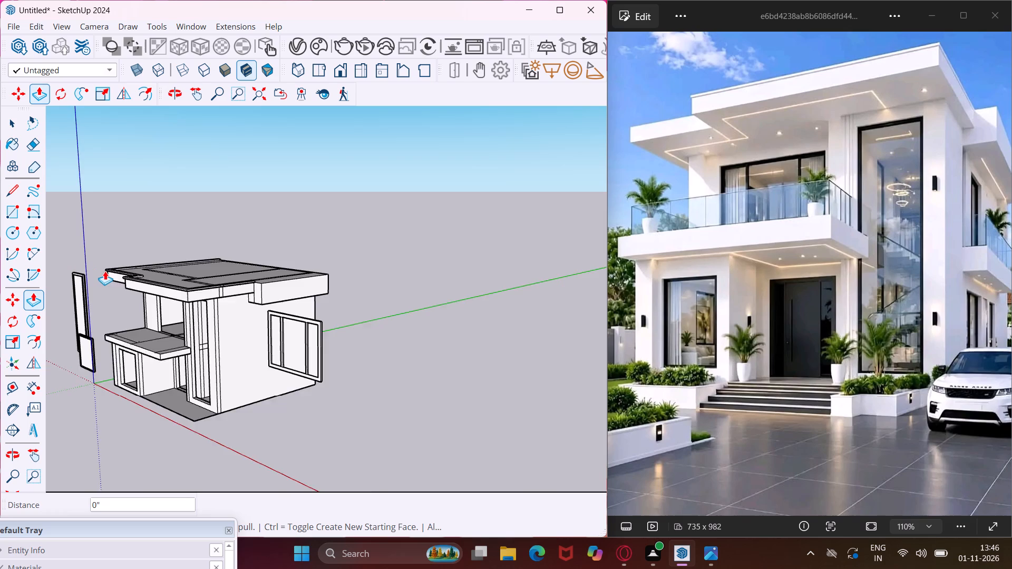
scroll(106, 271, "up", 16)
middle_click_drag(96, 287, 304, 246)
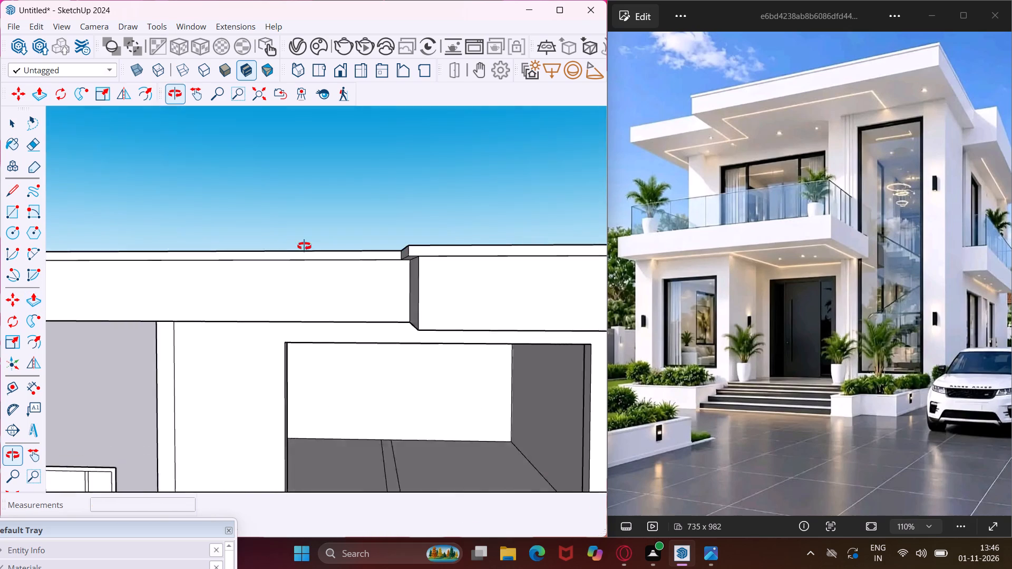
middle_click_drag(304, 246, 327, 241)
scroll(323, 235, "down", 9)
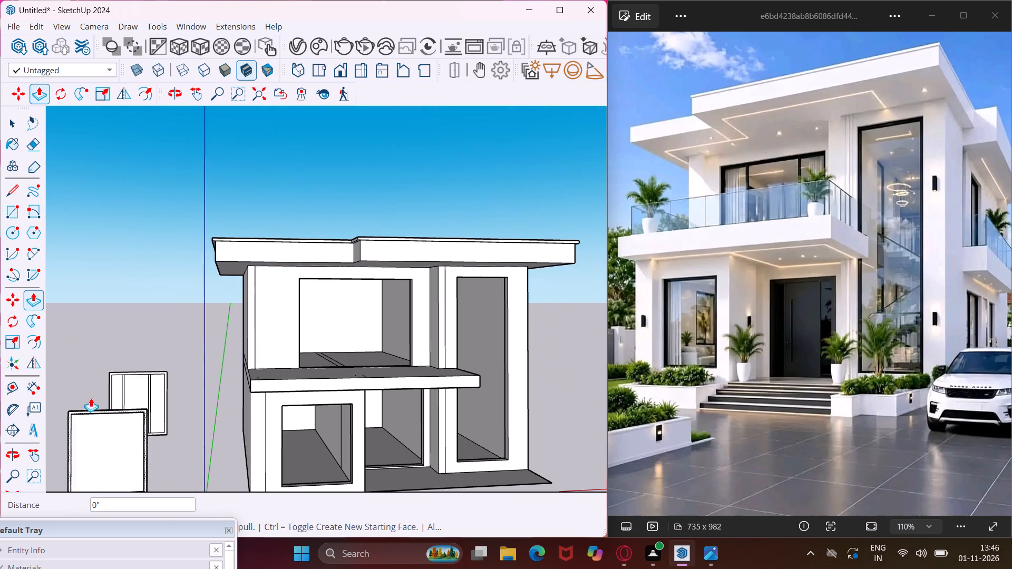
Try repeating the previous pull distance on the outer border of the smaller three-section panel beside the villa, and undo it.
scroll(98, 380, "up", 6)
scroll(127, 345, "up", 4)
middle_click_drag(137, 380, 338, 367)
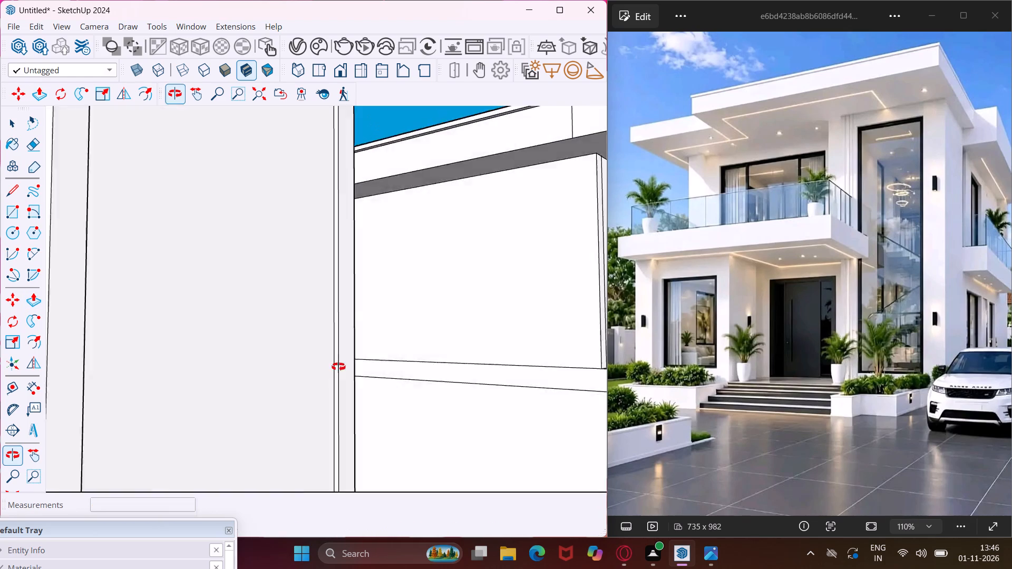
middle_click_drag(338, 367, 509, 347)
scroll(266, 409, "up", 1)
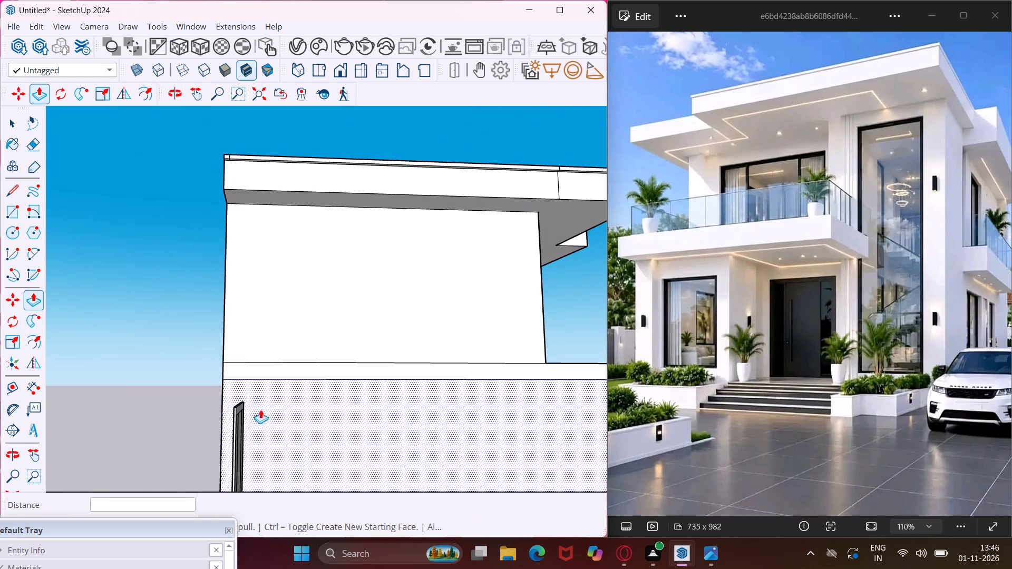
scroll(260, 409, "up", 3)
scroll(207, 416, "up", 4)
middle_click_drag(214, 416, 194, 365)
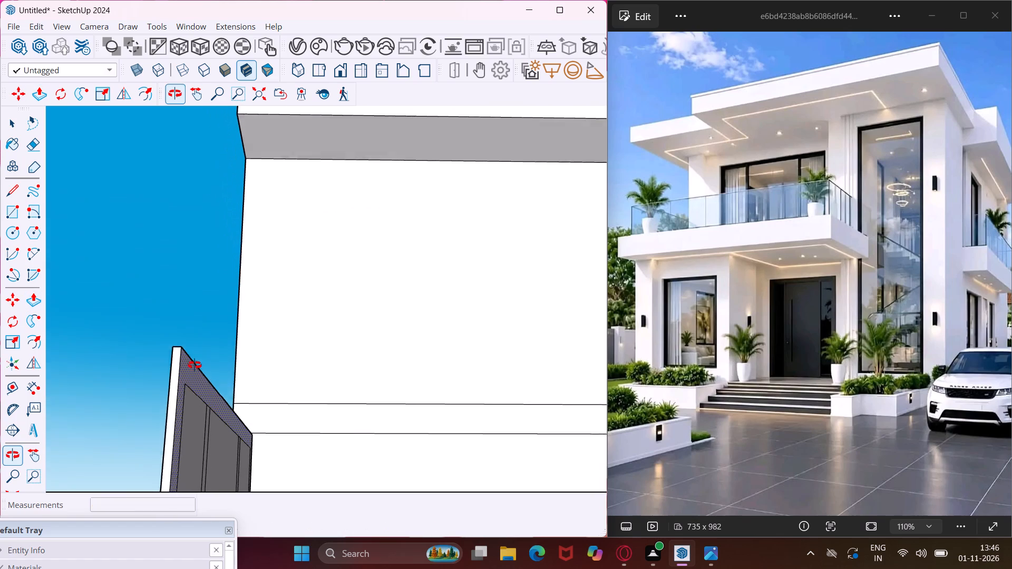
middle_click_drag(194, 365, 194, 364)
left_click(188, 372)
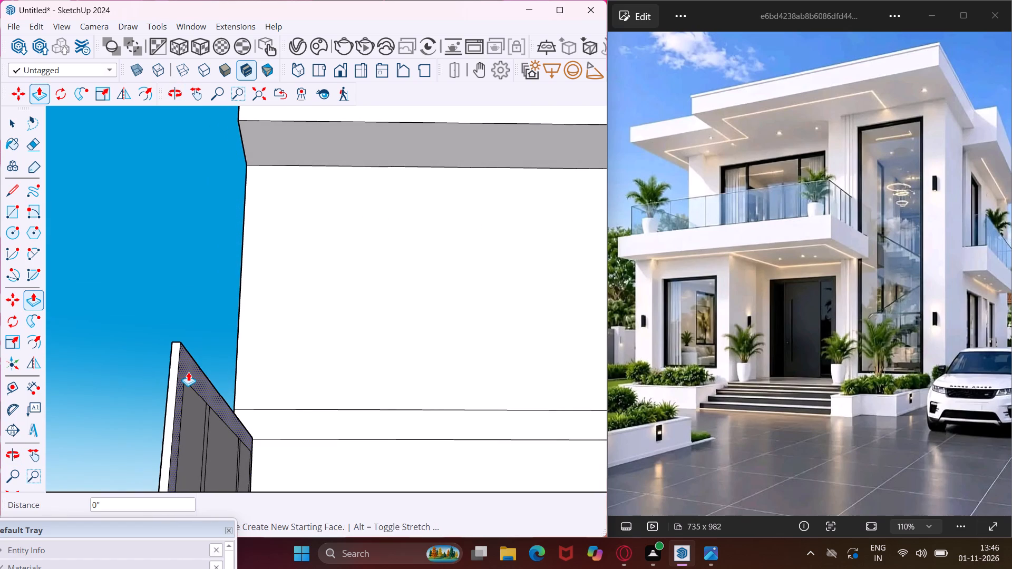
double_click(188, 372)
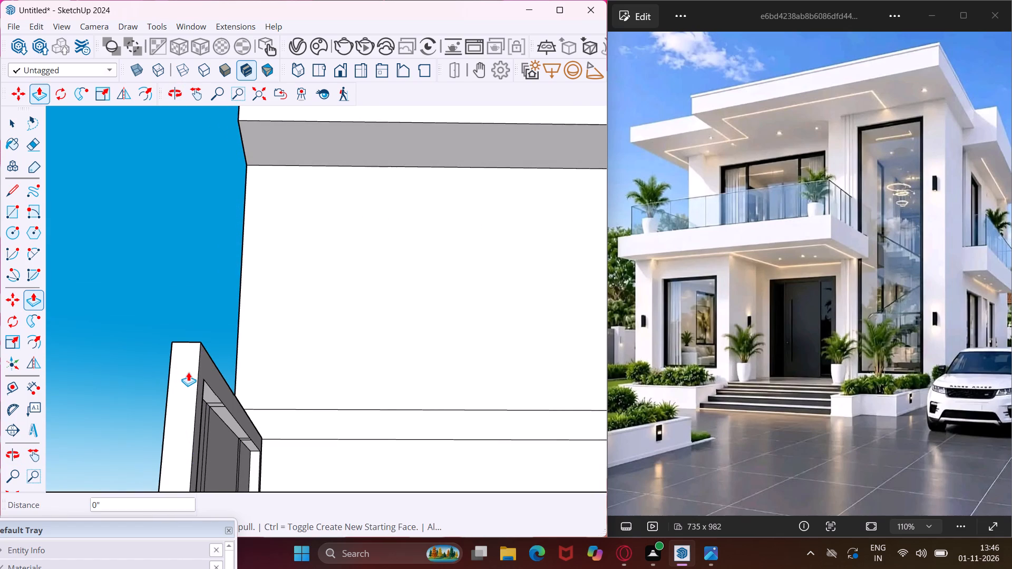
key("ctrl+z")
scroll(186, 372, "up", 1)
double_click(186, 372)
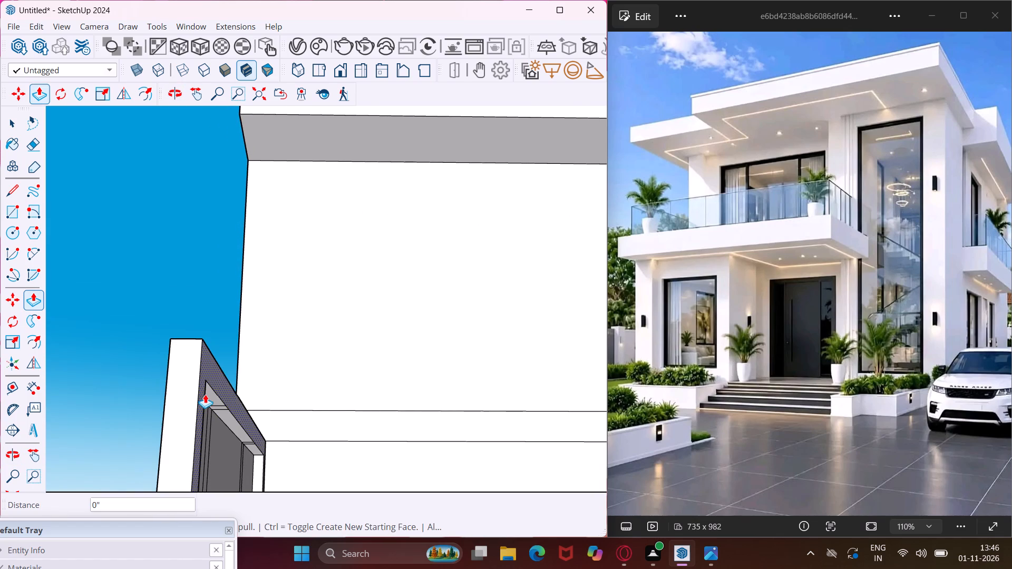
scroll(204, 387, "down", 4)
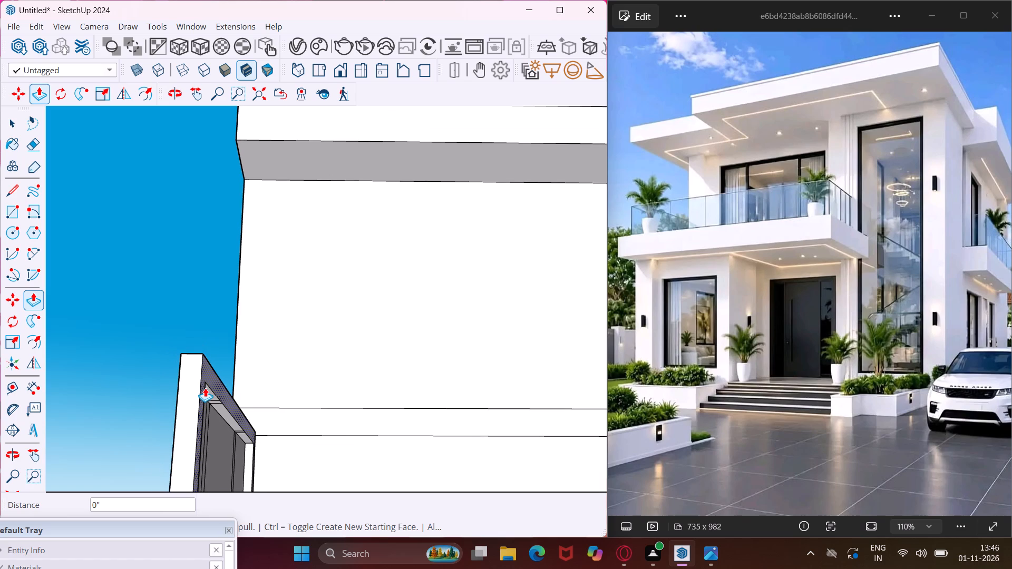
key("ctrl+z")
Pull the smaller three-section panel's outer border outward about 3/4".
left_click(192, 377)
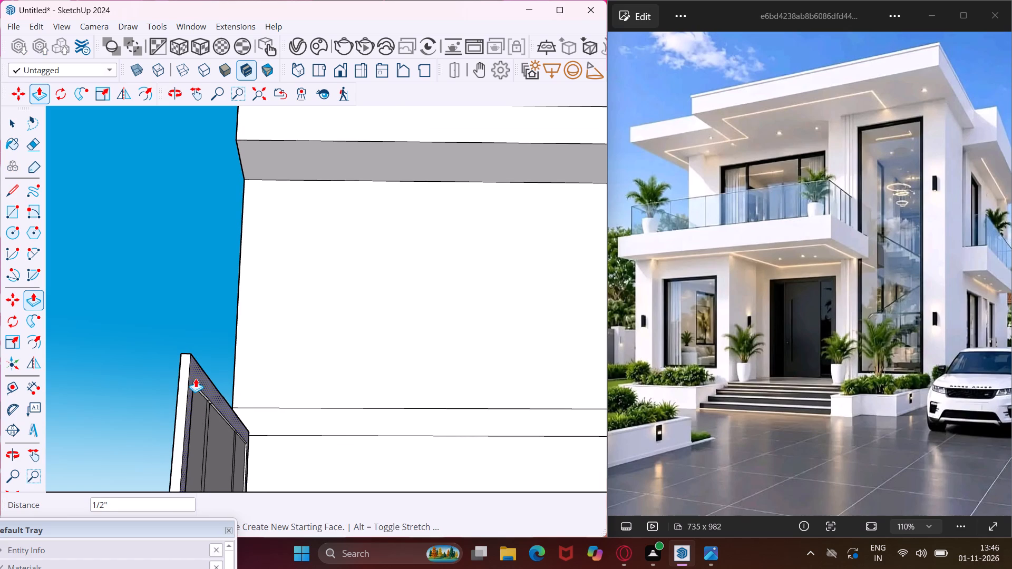
left_click(197, 378)
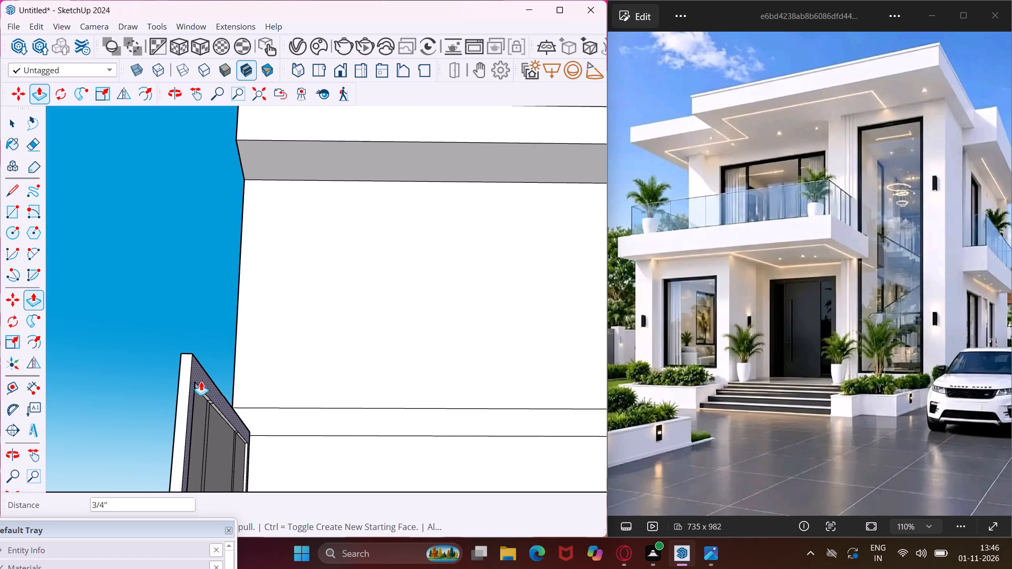
Extrude both vertical strips of the smaller three-section panel by the same distance as its outer border.
scroll(208, 408, "up", 8)
double_click(209, 408)
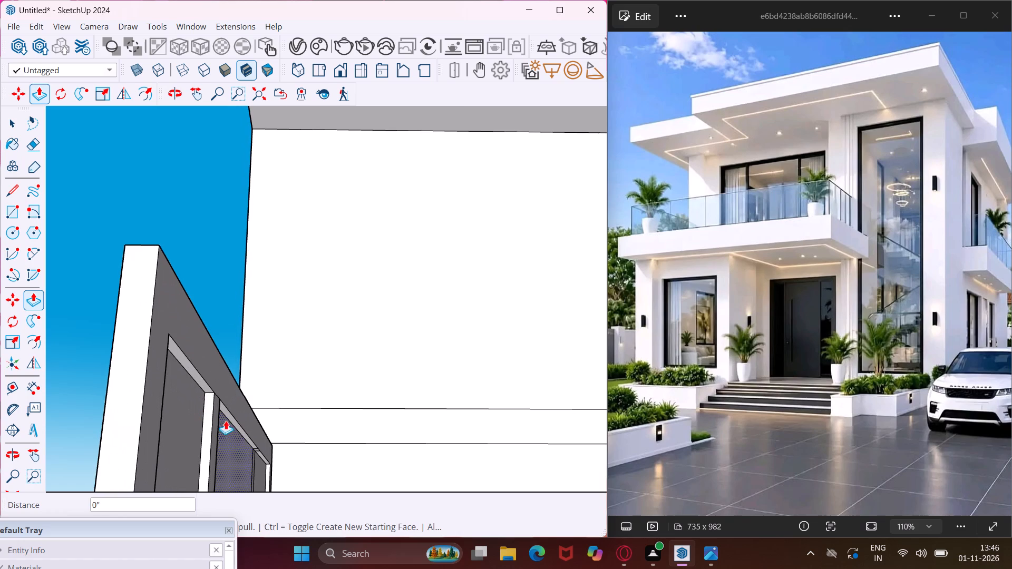
scroll(268, 474, "up", 6)
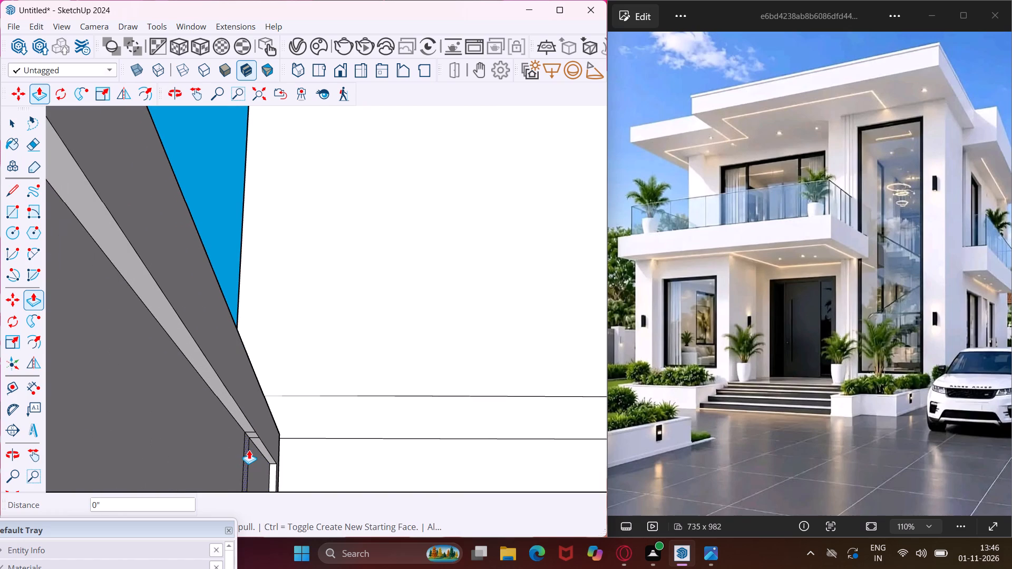
double_click(249, 450)
Push the smaller three-section panel's outer border about 2 1/2" through to its rear side, creating a new starting face.
scroll(248, 399, "down", 10)
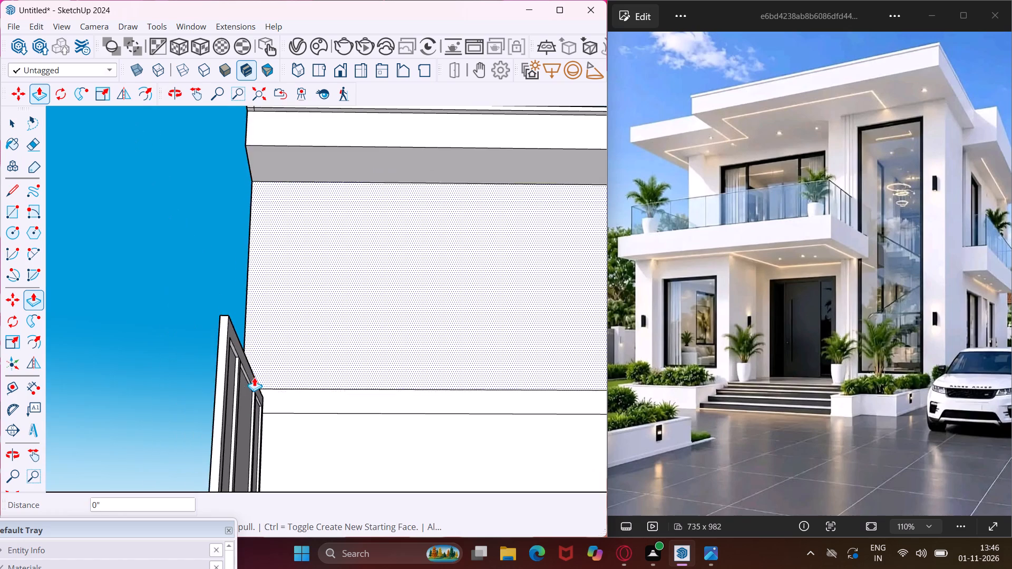
scroll(249, 367, "down", 3)
middle_click_drag(220, 374, 162, 423)
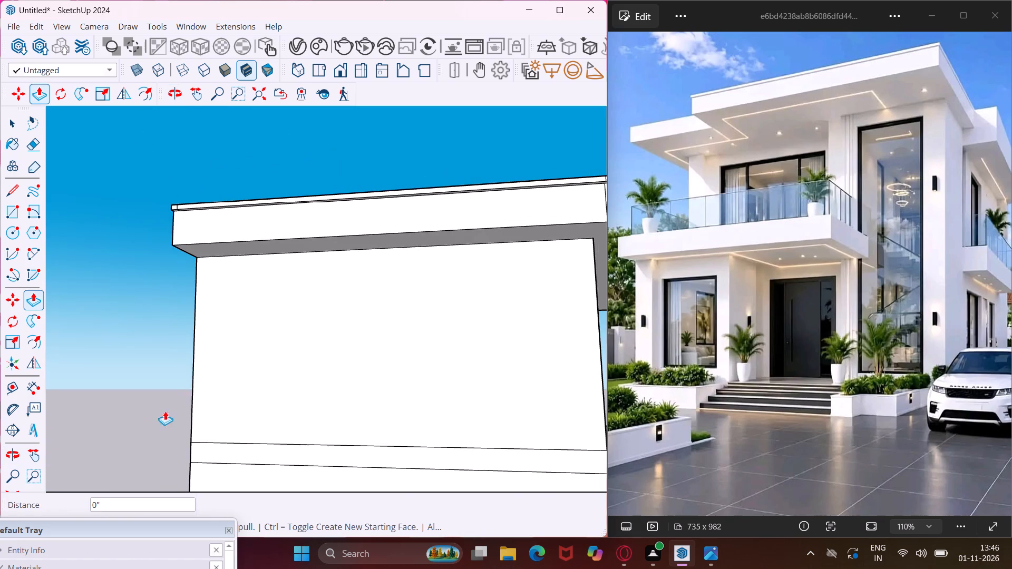
scroll(181, 349, "down", 11)
middle_click_drag(170, 370, 183, 406)
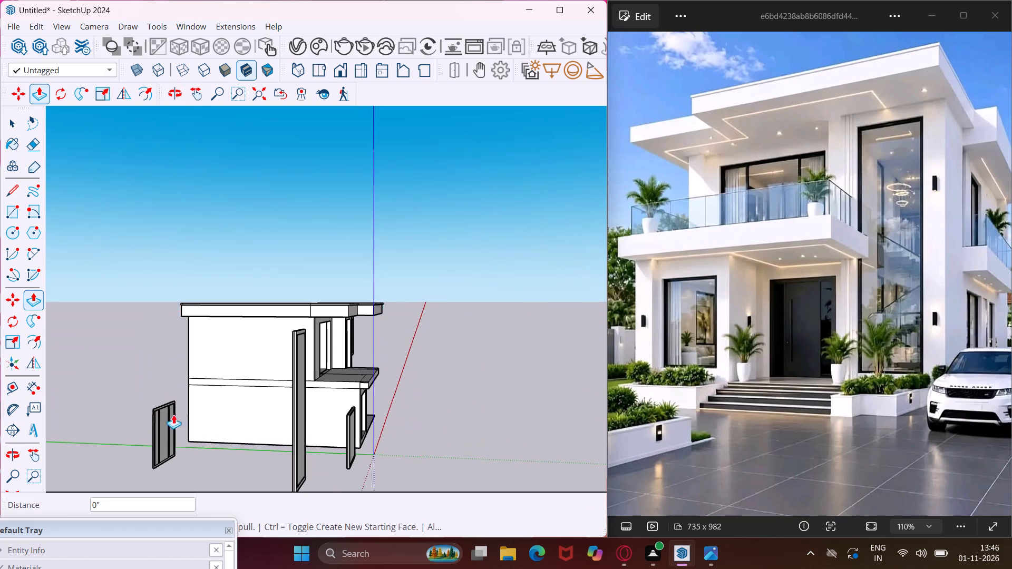
scroll(153, 415, "up", 19)
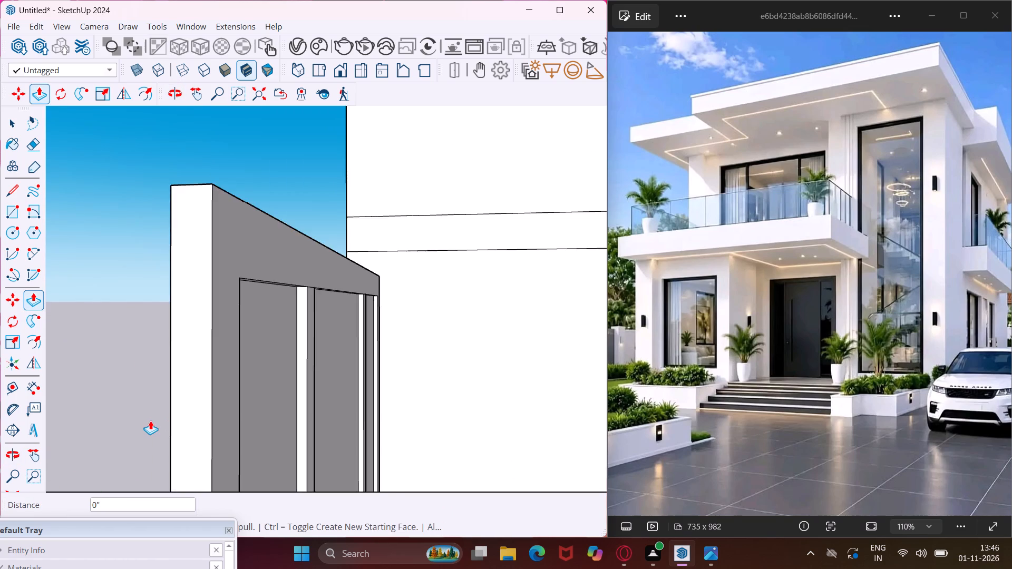
scroll(152, 421, "up", 1)
scroll(154, 434, "down", 3)
left_click(179, 388)
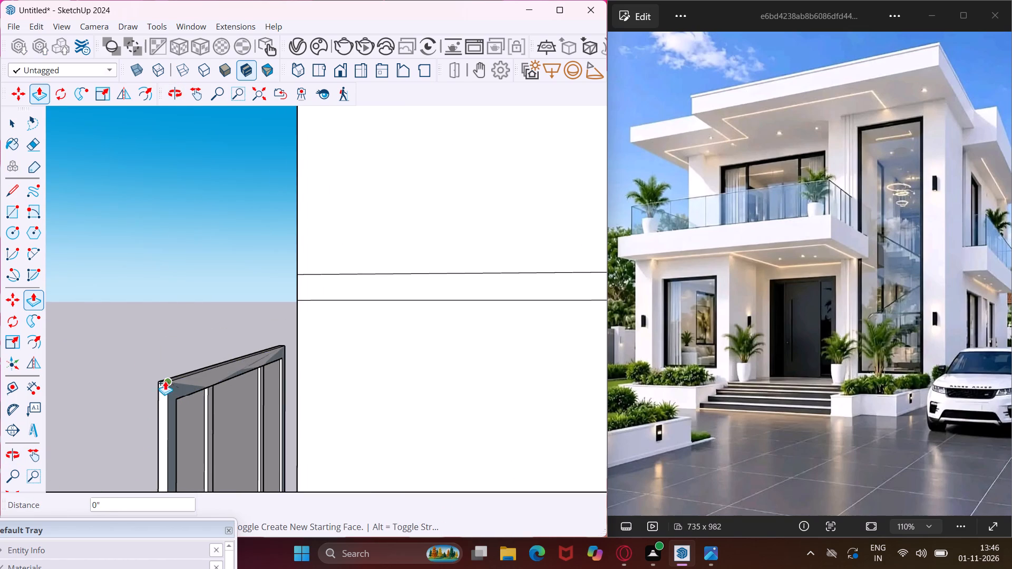
scroll(154, 380, "up", 3)
scroll(154, 380, "down", 1)
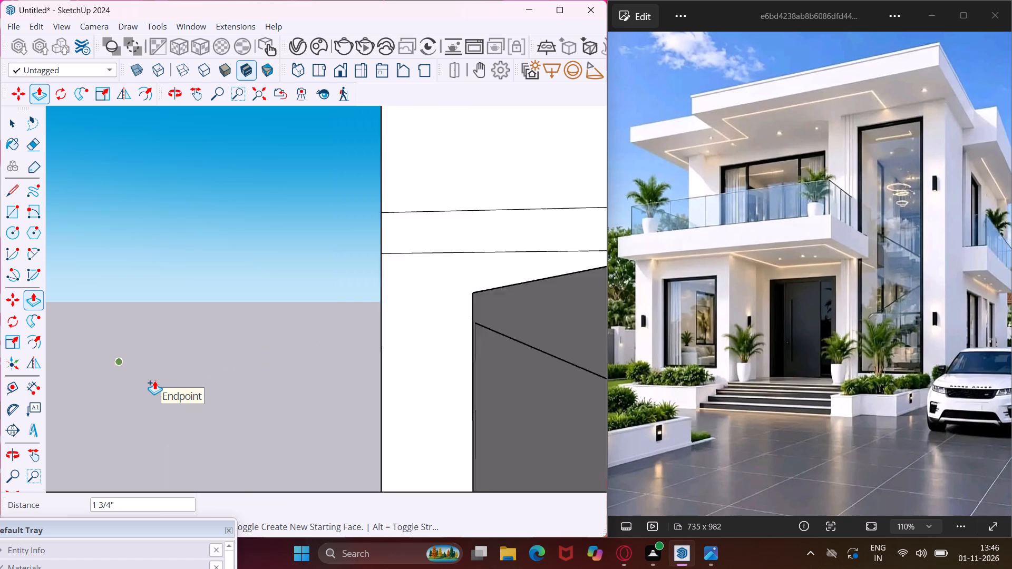
scroll(154, 380, "down", 1)
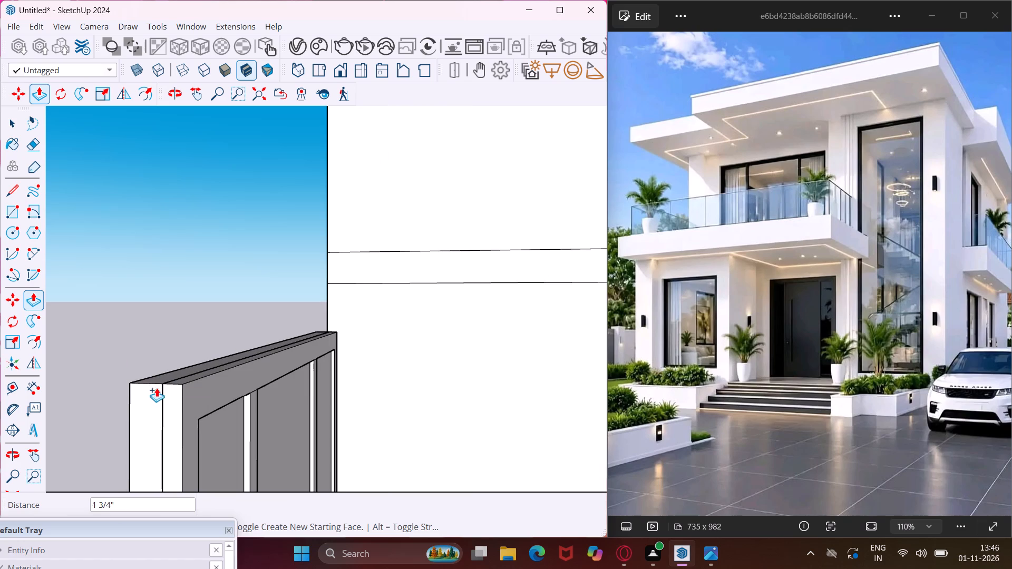
middle_click_drag(161, 388, 332, 360)
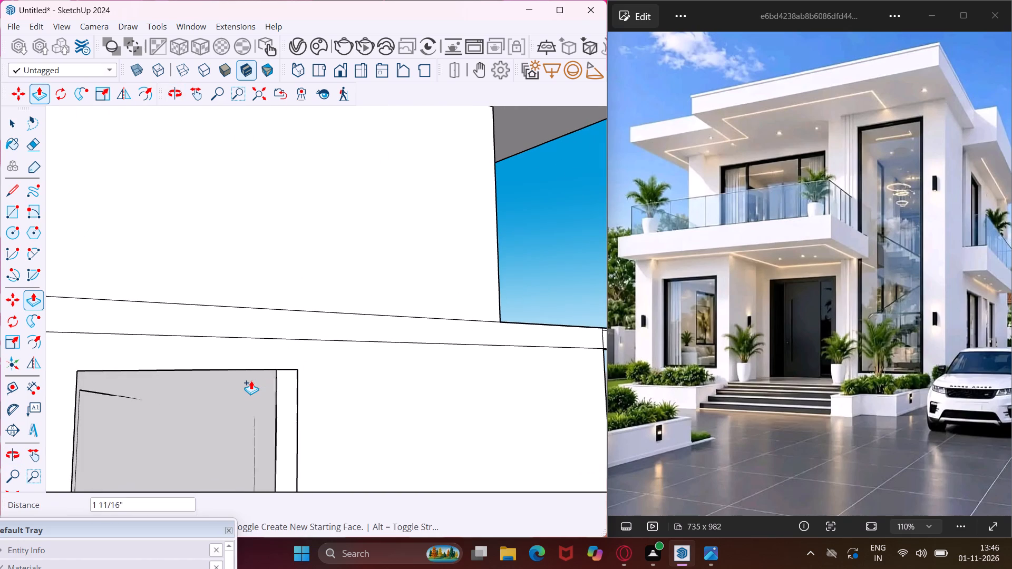
left_click(241, 380)
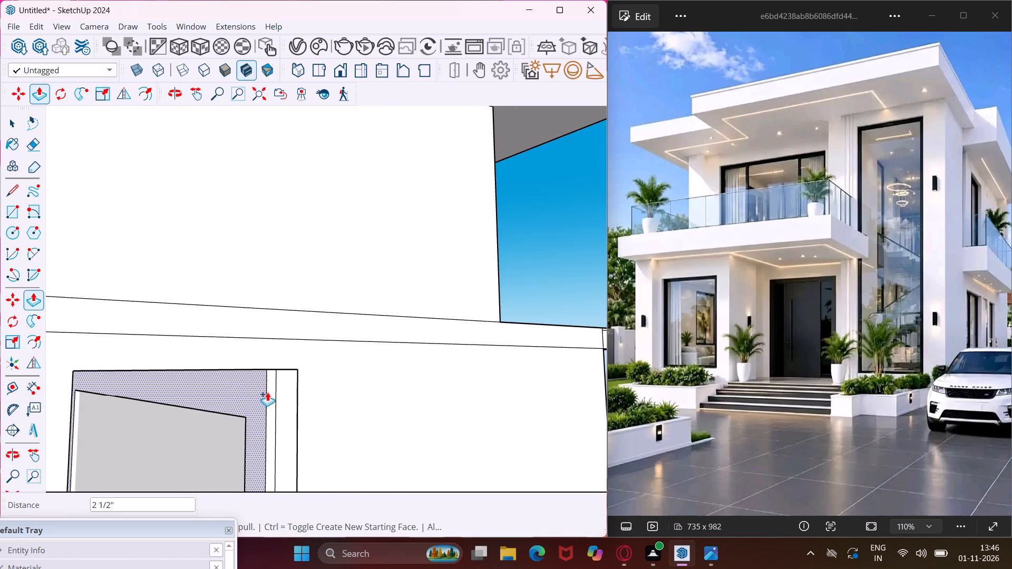
Repeat the 2 1/2" push on both vertical strips of the smaller three-section panel.
middle_click_drag(269, 393, 76, 401)
scroll(211, 327, "down", 5)
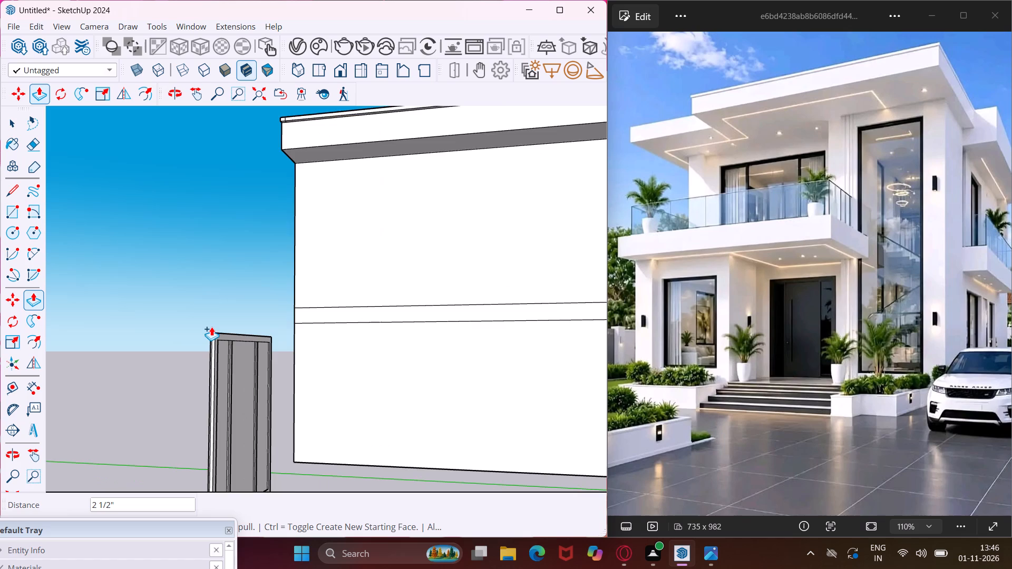
scroll(211, 327, "down", 2)
scroll(226, 354, "up", 15)
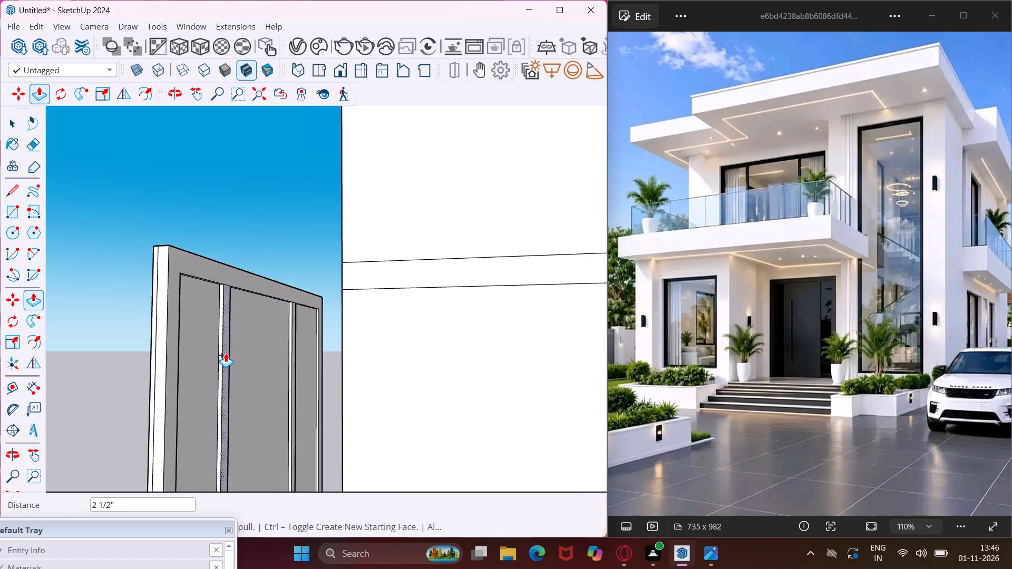
scroll(226, 353, "up", 2)
double_click(226, 352)
scroll(312, 360, "up", 4)
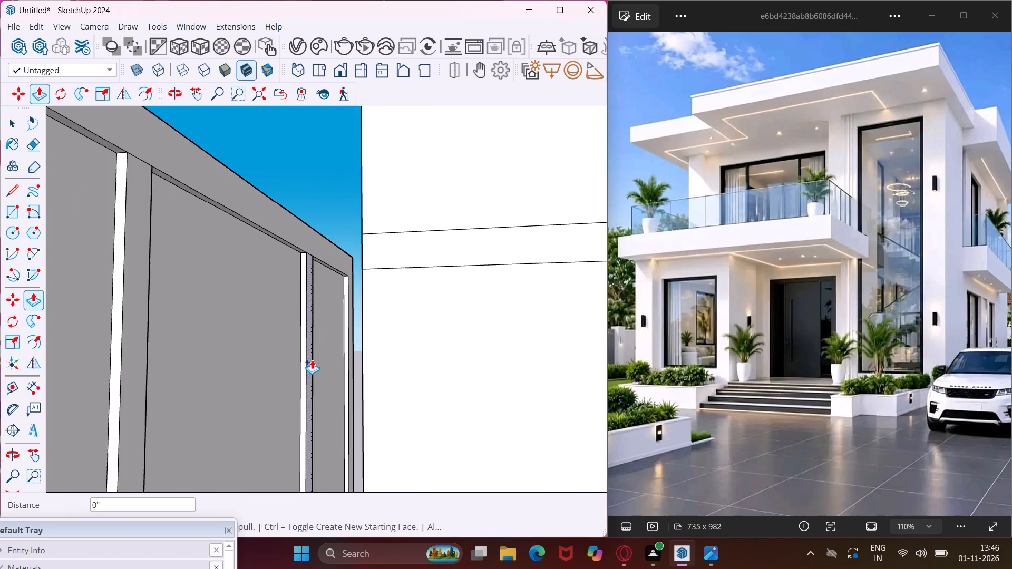
double_click(311, 359)
Repeat the same 2 1/2" push on the outer border and both vertical strips of the balcony panel across the villa.
scroll(252, 303, "down", 12)
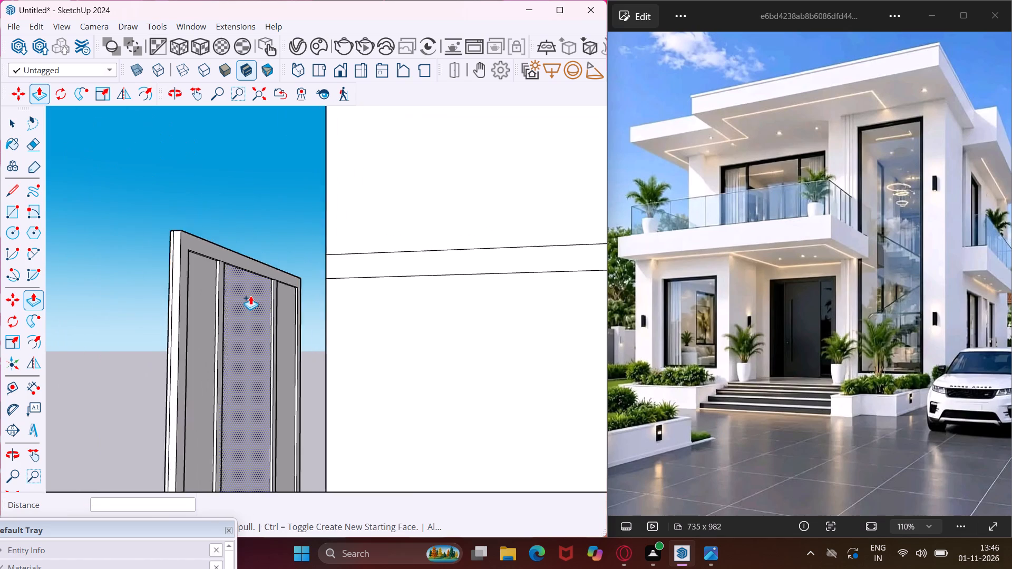
scroll(250, 296, "down", 17)
scroll(233, 345, "down", 2)
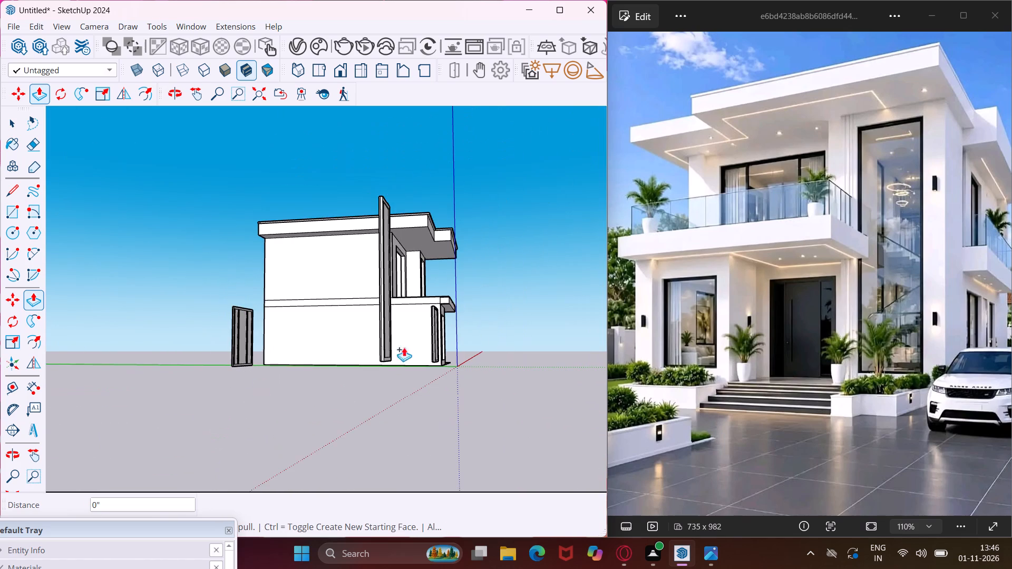
middle_click_drag(493, 320, 121, 421)
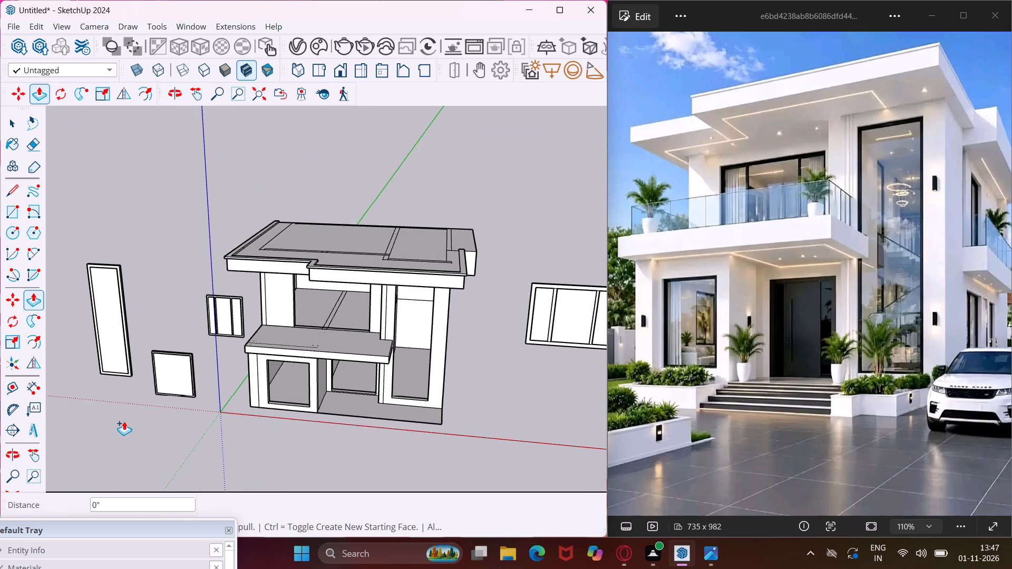
scroll(315, 389, "down", 4)
scroll(520, 331, "up", 6)
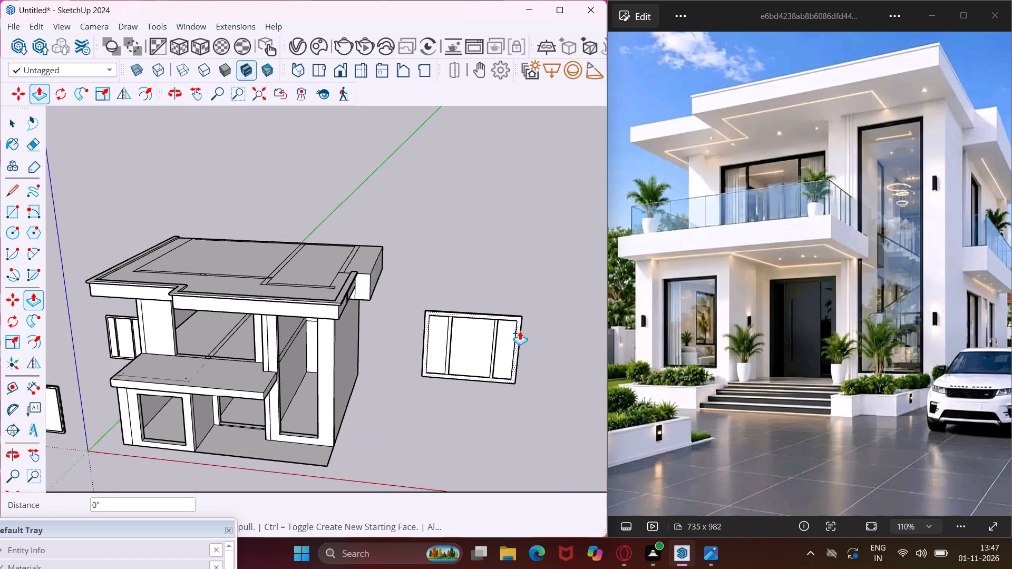
scroll(520, 331, "up", 17)
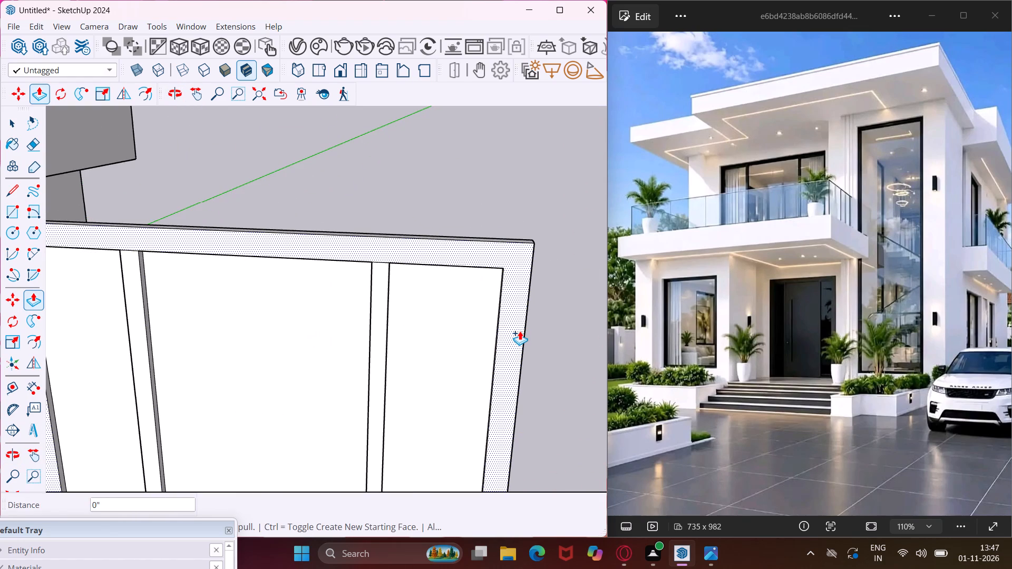
double_click(520, 331)
double_click(382, 327)
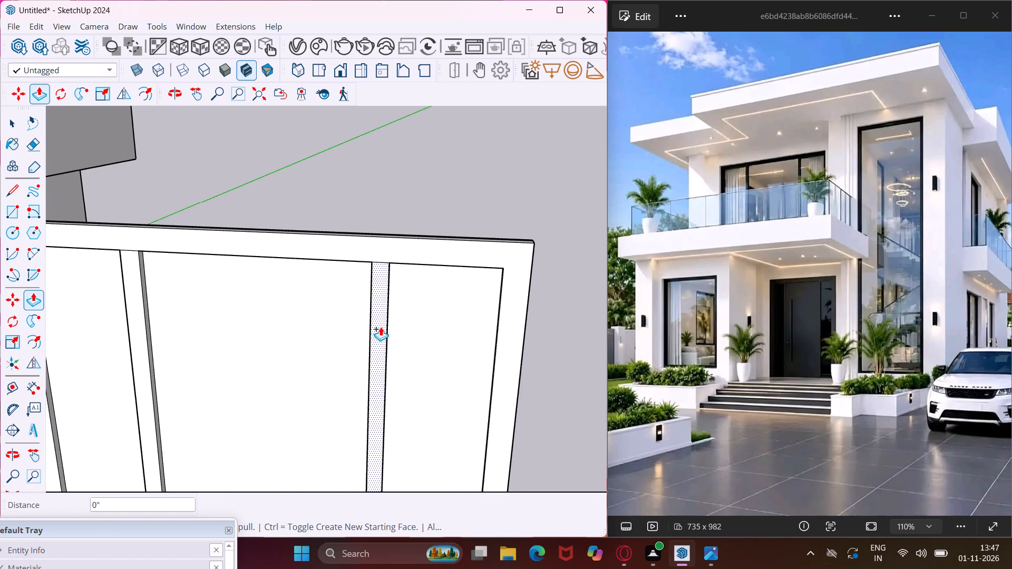
scroll(380, 327, "down", 4)
scroll(209, 303, "up", 3)
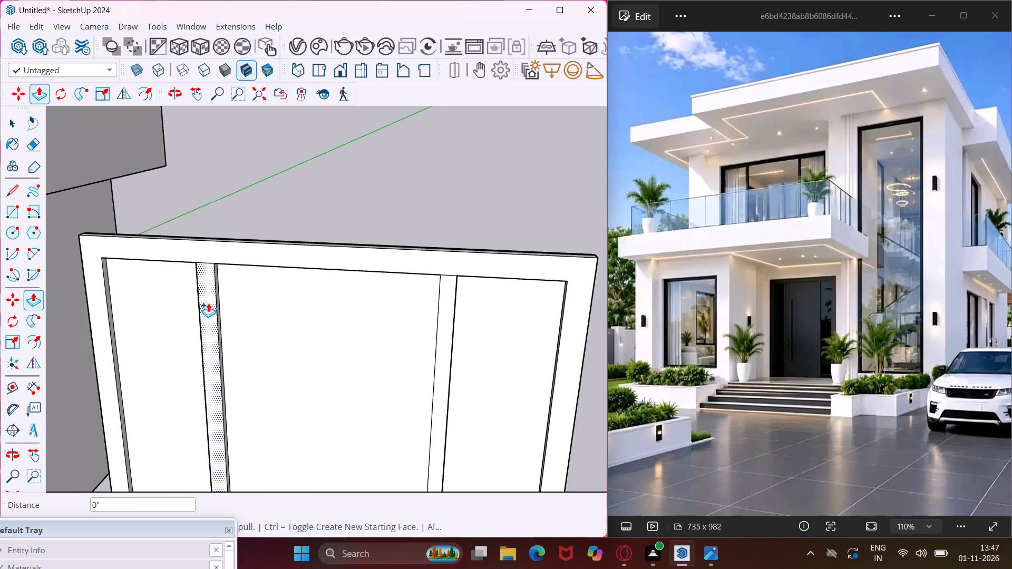
double_click(208, 303)
Push the balcony panel's outer border about 4 5/16" through to the opposite side, creating a new starting face.
middle_click_drag(461, 226, 146, 279)
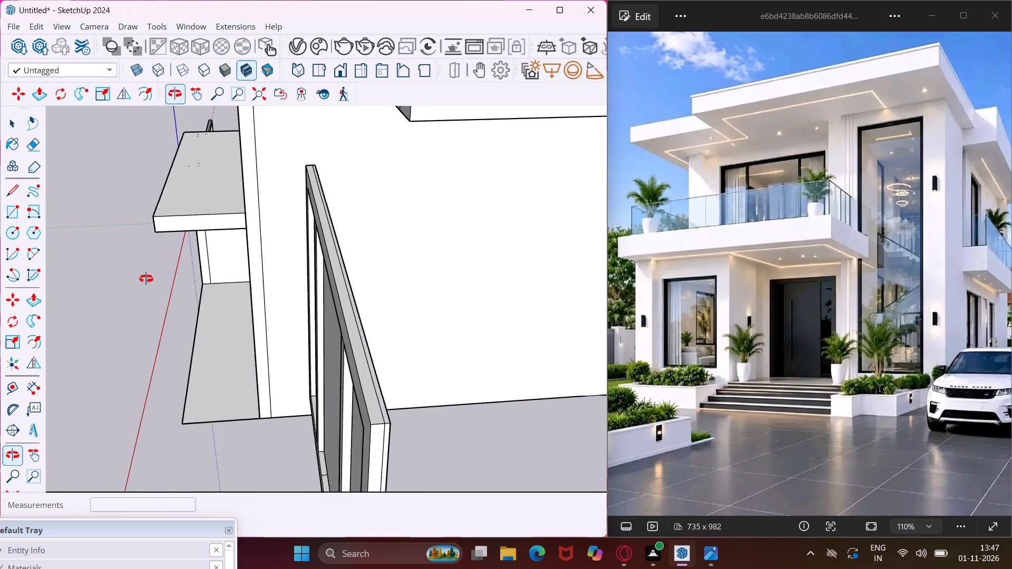
middle_click_drag(146, 279, 58, 240)
middle_click_drag(213, 361, 218, 361)
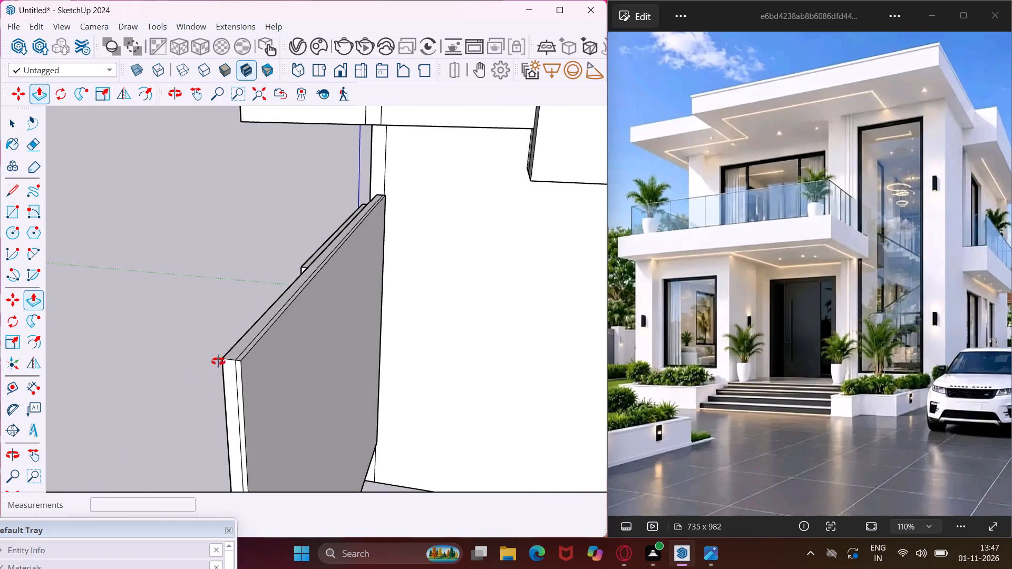
middle_click_drag(218, 361, 388, 326)
middle_click_drag(567, 290, 519, 306)
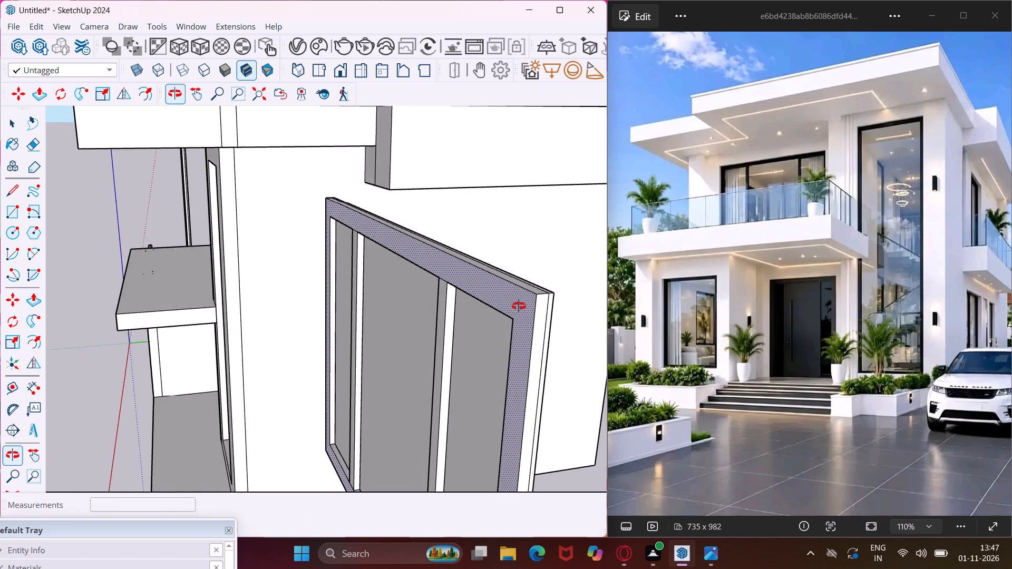
middle_click_drag(519, 306, 459, 336)
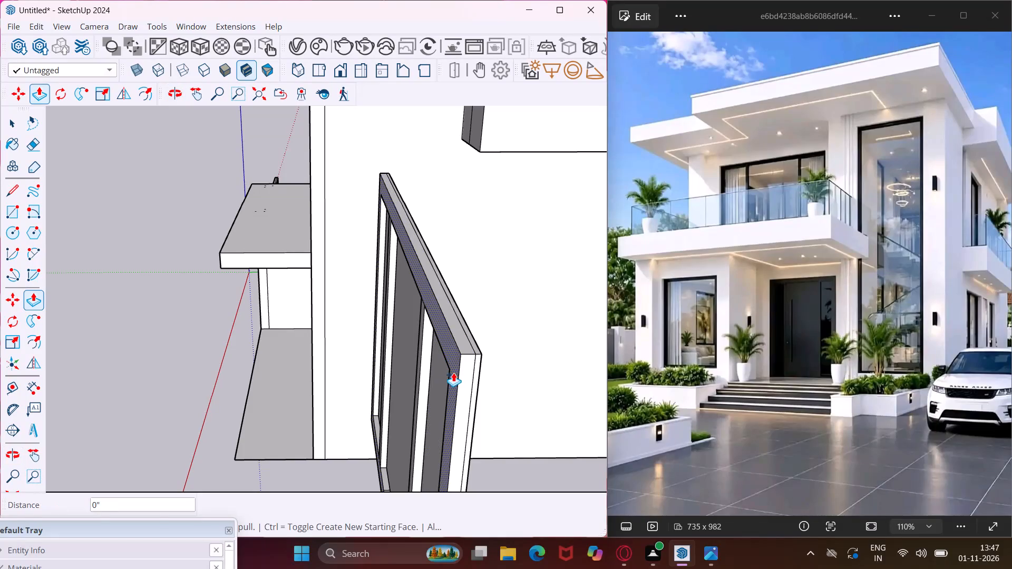
left_click(452, 372)
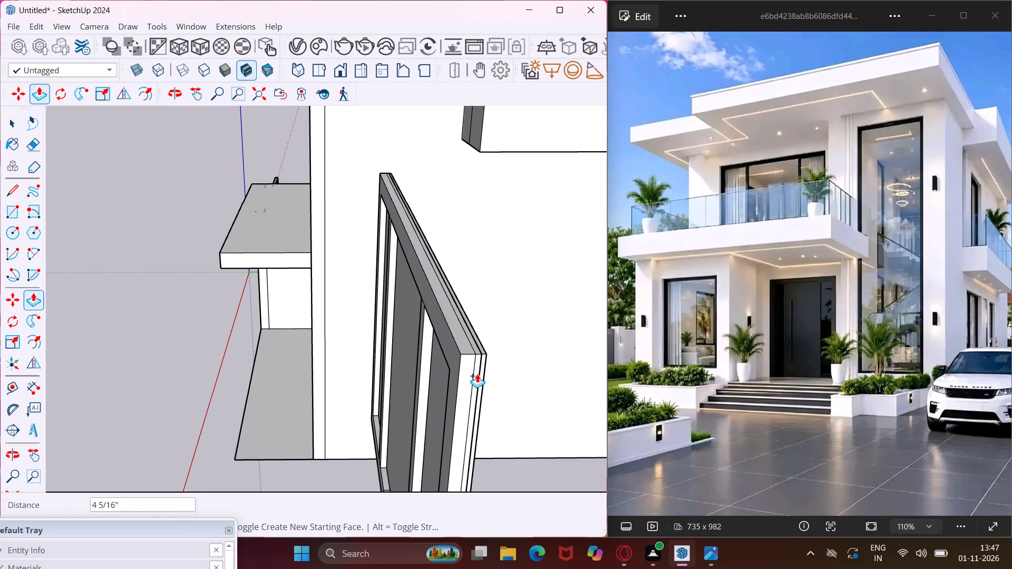
left_click(477, 374)
Repeat the 4 5/16" push on both vertical strips of the balcony panel.
middle_click_drag(416, 335, 567, 353)
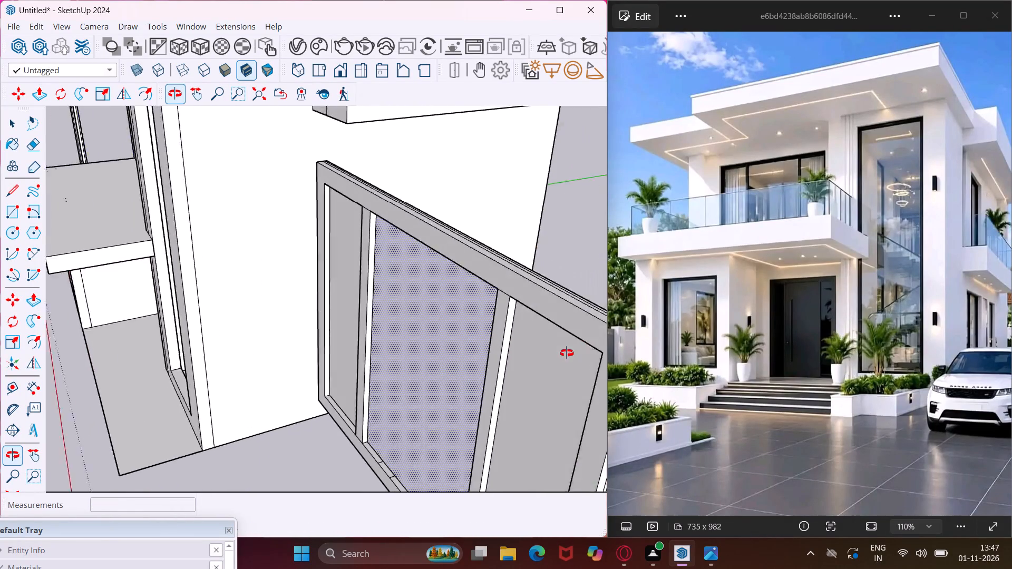
middle_click_drag(567, 353, 572, 353)
scroll(508, 311, "up", 4)
double_click(520, 314)
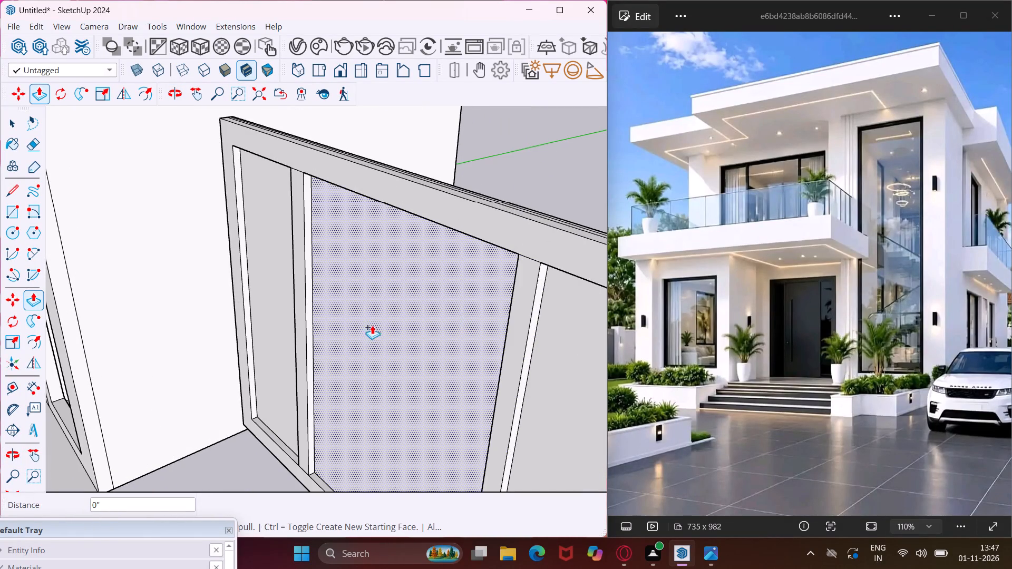
double_click(300, 297)
Push the grey face of the balcony panel's outer border about 13/16" without creating a new starting face.
middle_click_drag(497, 185, 486, 185)
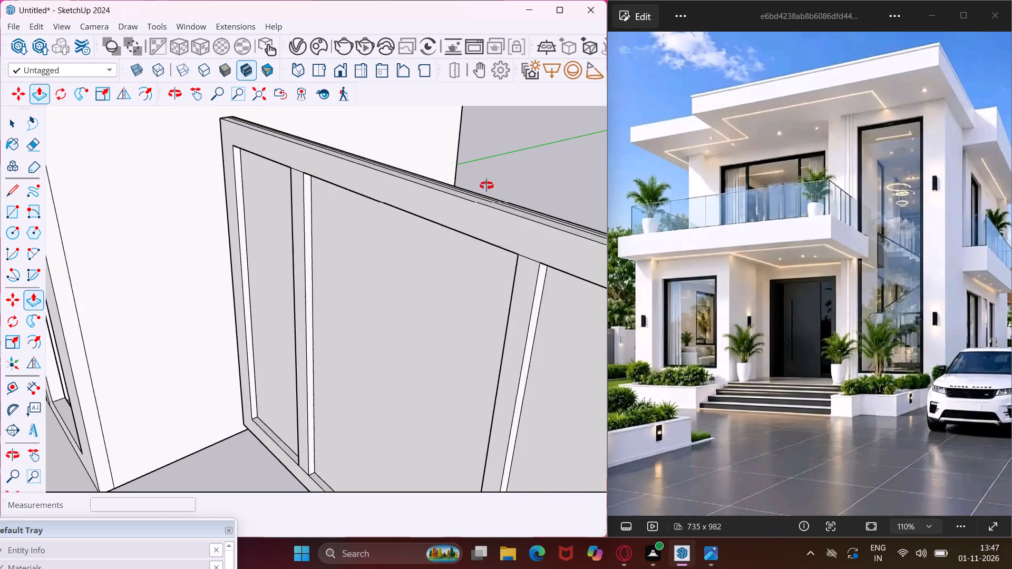
middle_click_drag(486, 185, 278, 202)
scroll(270, 274, "down", 4)
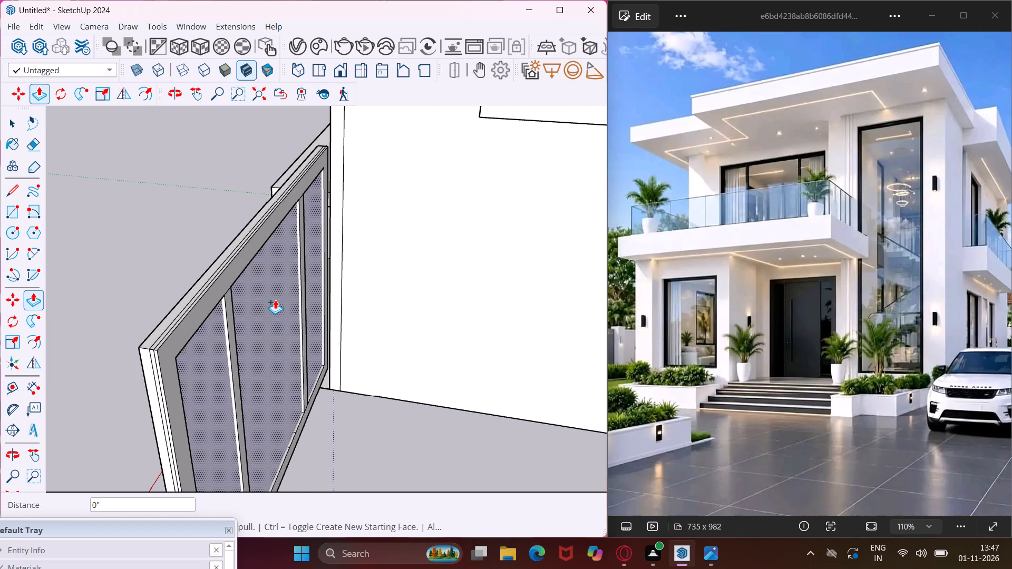
middle_click_drag(142, 349, 306, 316)
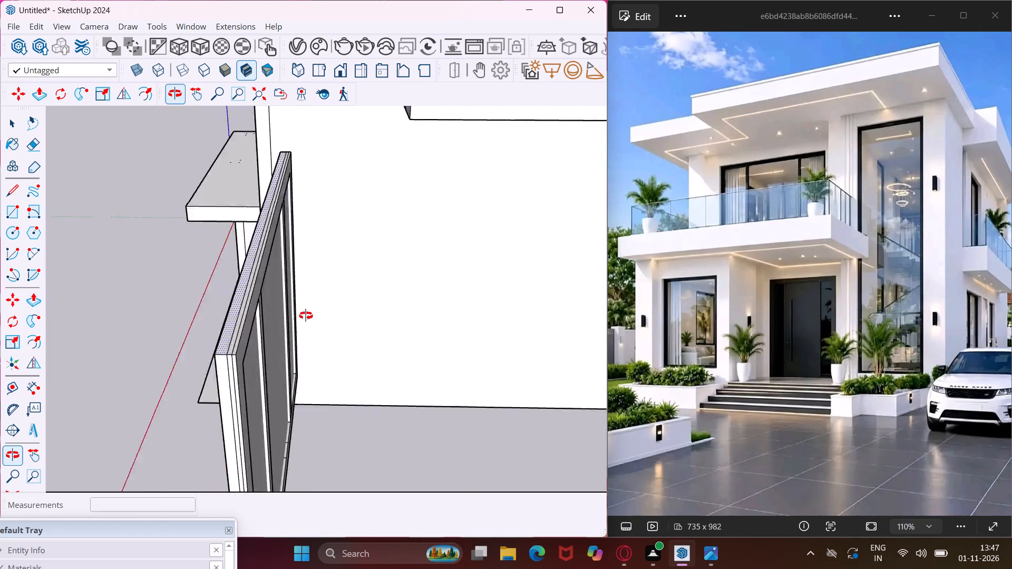
middle_click_drag(306, 316, 360, 301)
scroll(404, 272, "up", 3)
left_click(404, 270)
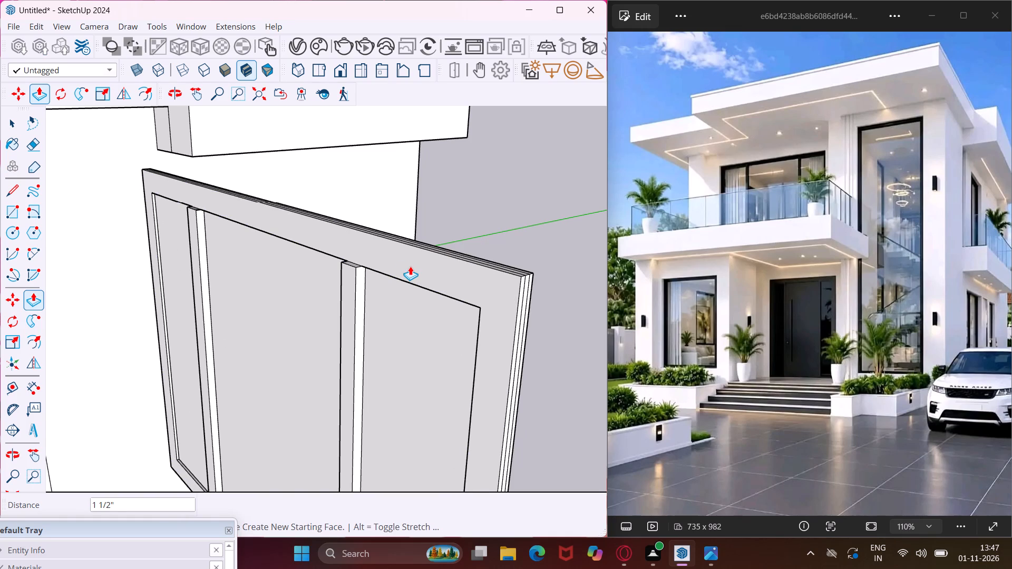
left_click(407, 266)
Repeat the 13/16" push on both vertical strips of the balcony panel.
scroll(330, 301, "up", 2)
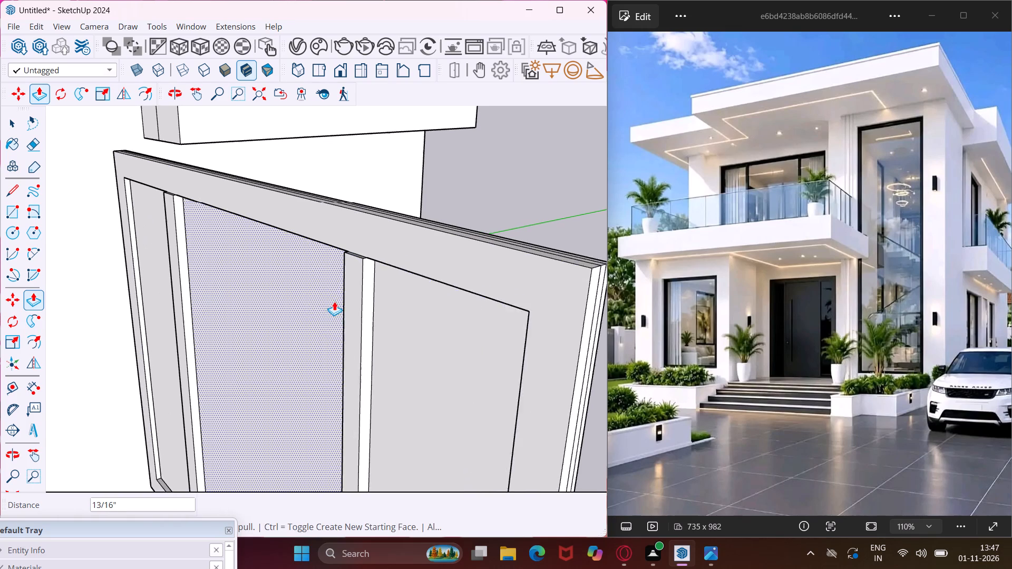
scroll(334, 301, "up", 1)
double_click(354, 298)
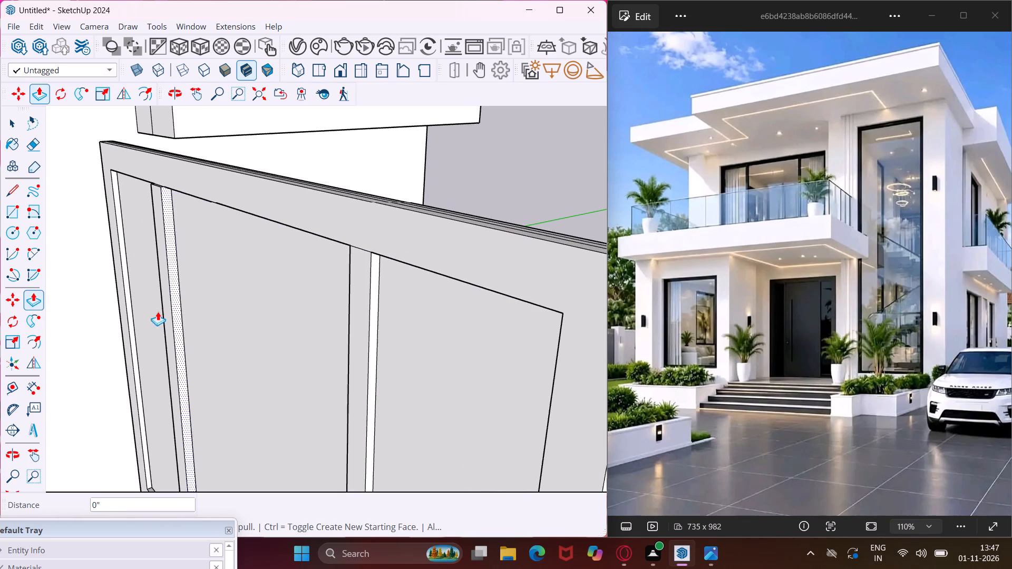
double_click(165, 309)
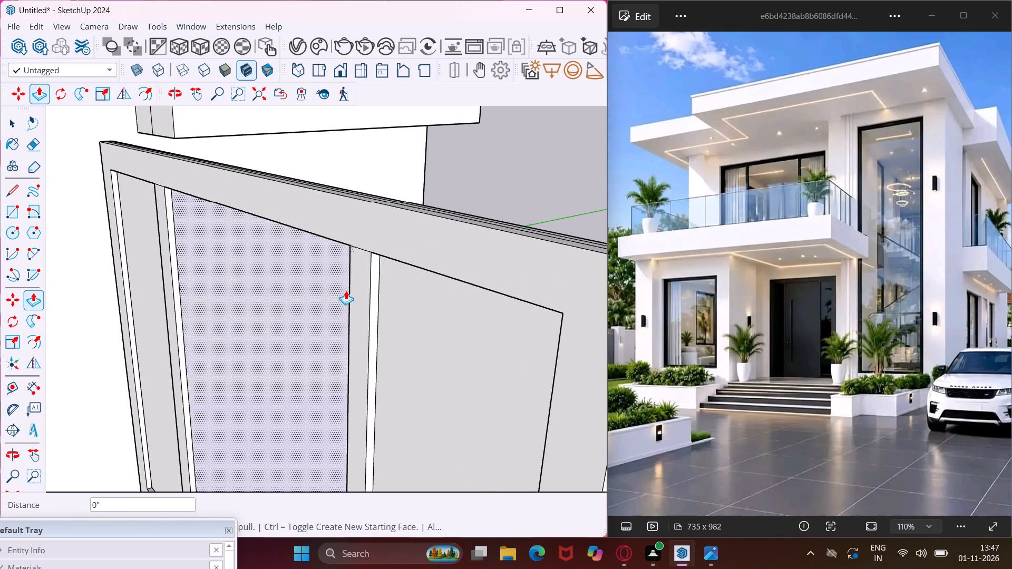
middle_click_drag(455, 244, 334, 252)
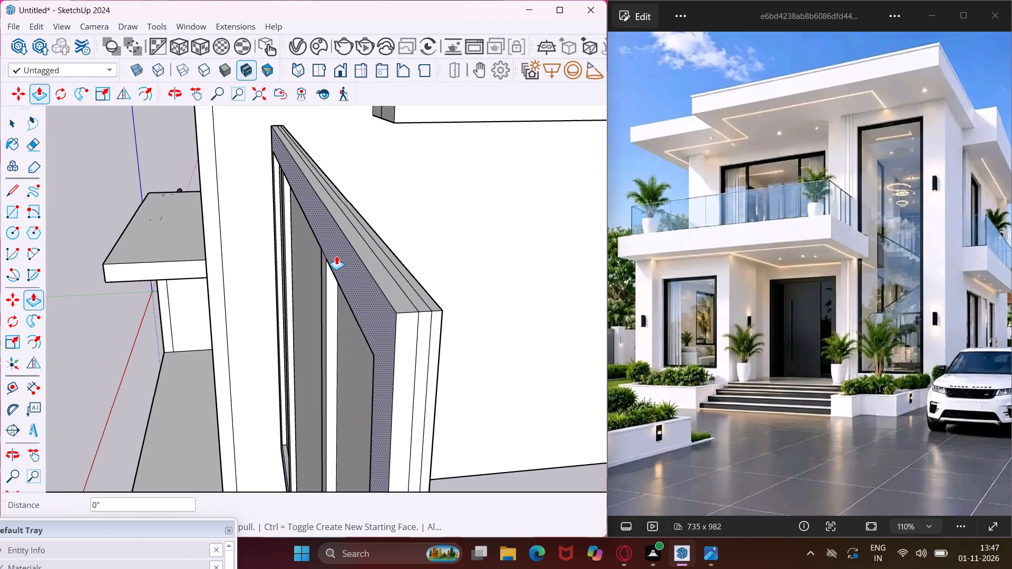
scroll(336, 256, "down", 6)
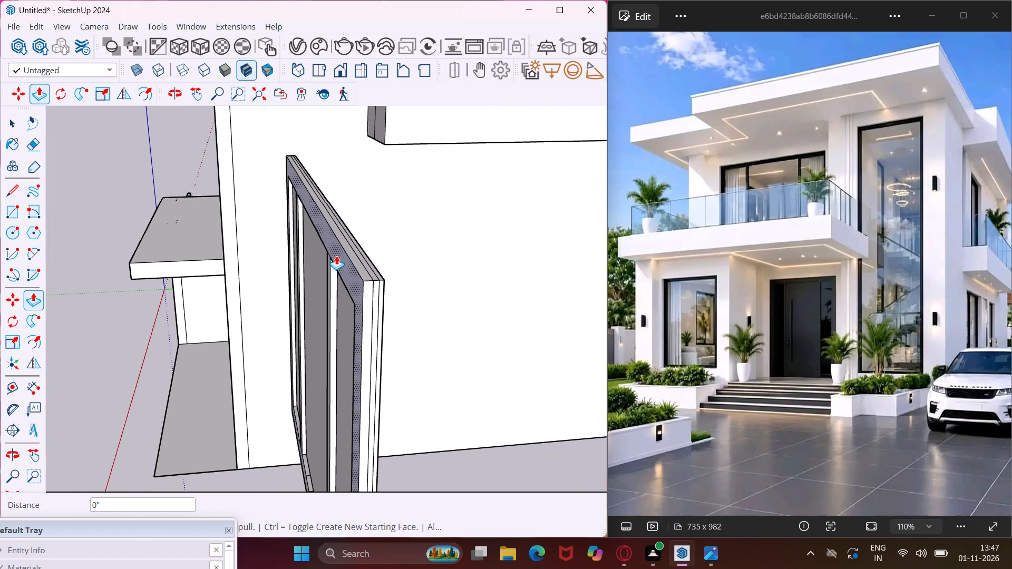
middle_click_drag(278, 282, 552, 306)
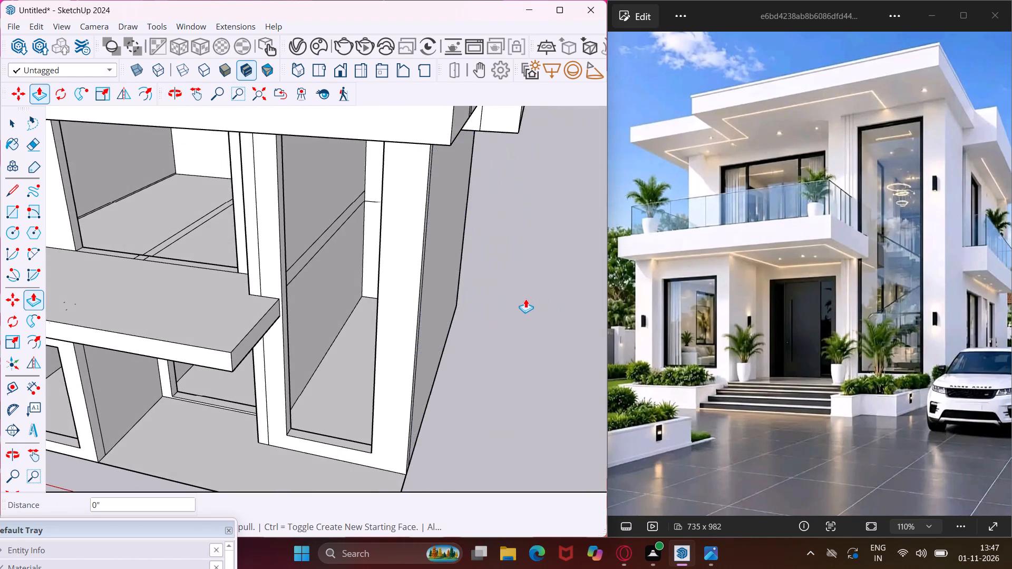
scroll(525, 289, "down", 5)
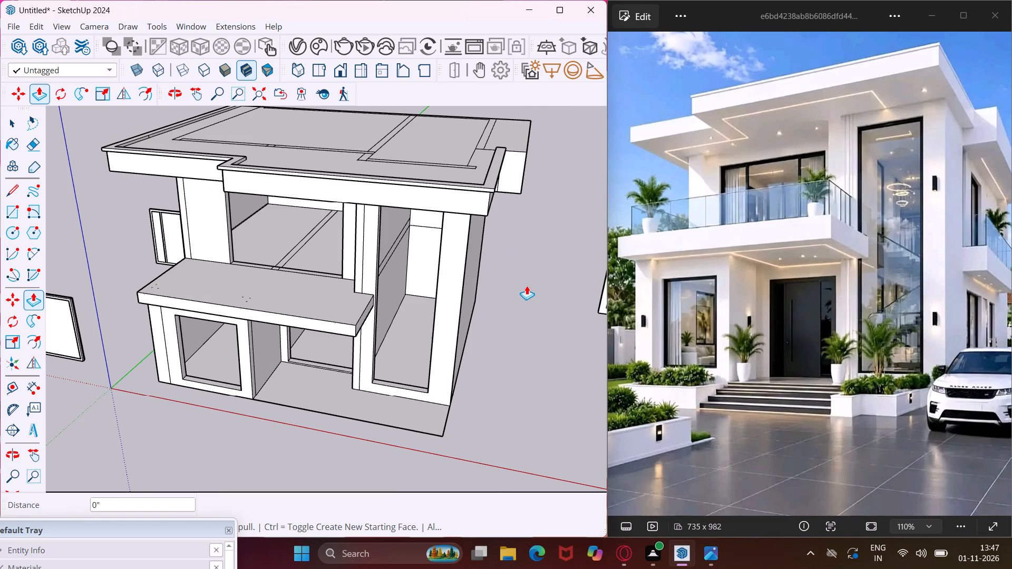
key("Escape")
key("space")
Draw a long horizontal rectangle about 1' 3" by 16' across the middle of the villa's plain side wall.
scroll(493, 281, "down", 3)
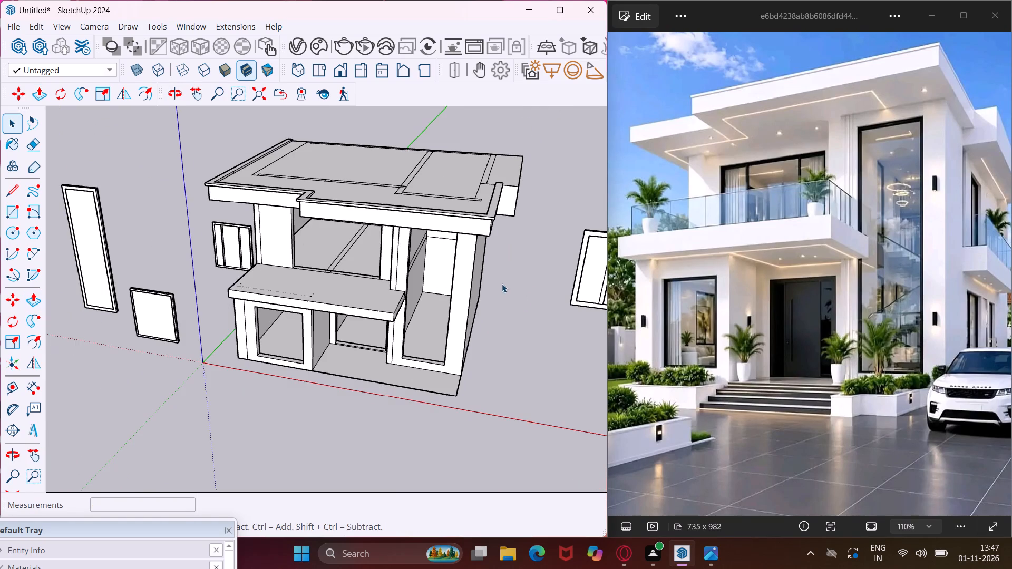
middle_click_drag(519, 271, 184, 259)
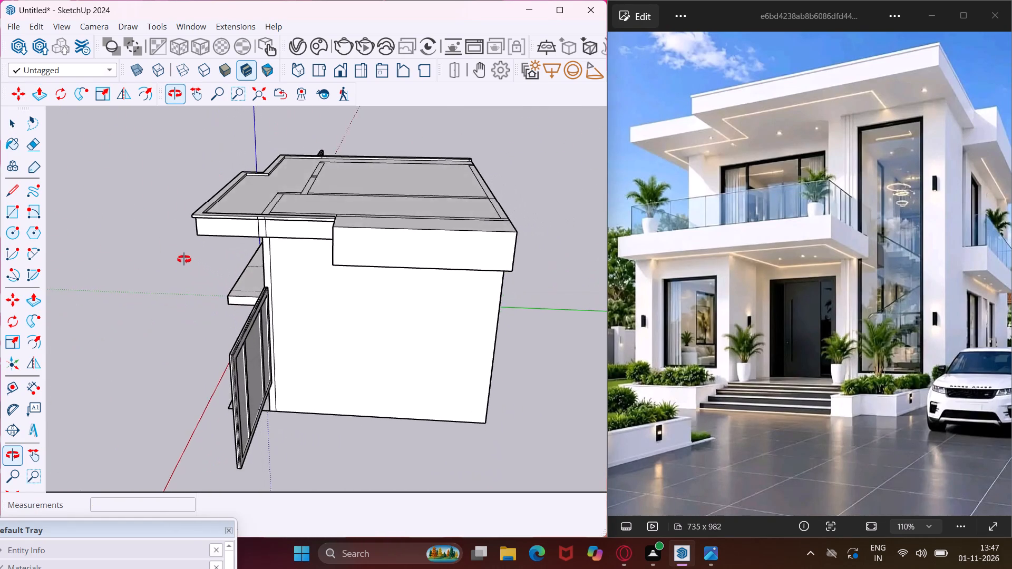
middle_click_drag(184, 259, 163, 200)
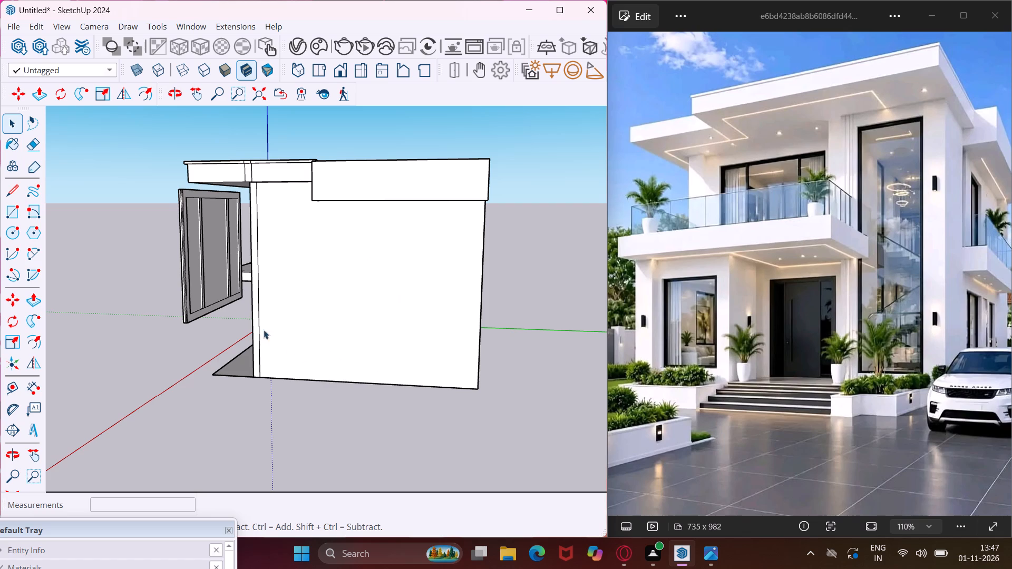
left_click(19, 202)
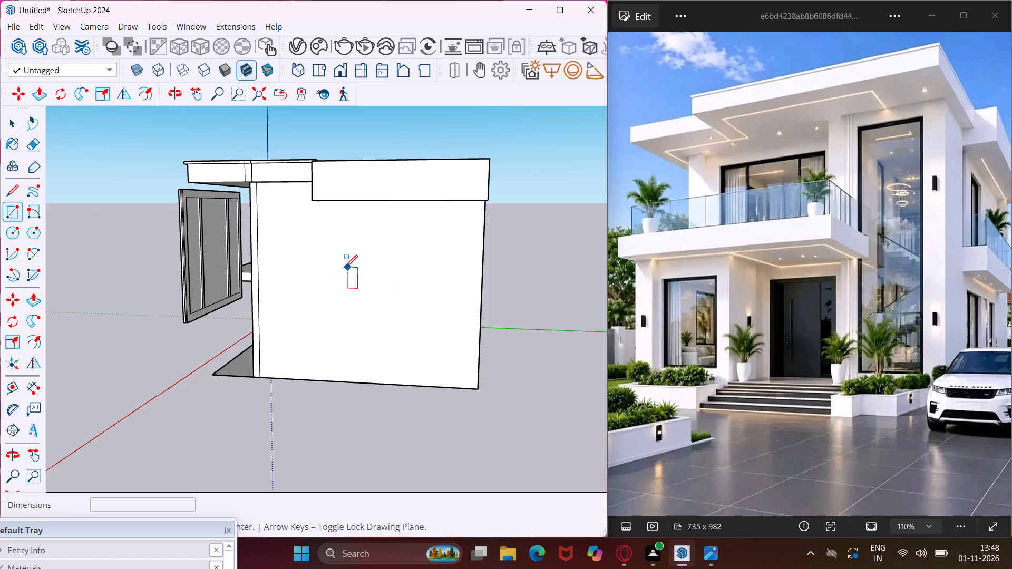
scroll(287, 268, "up", 3)
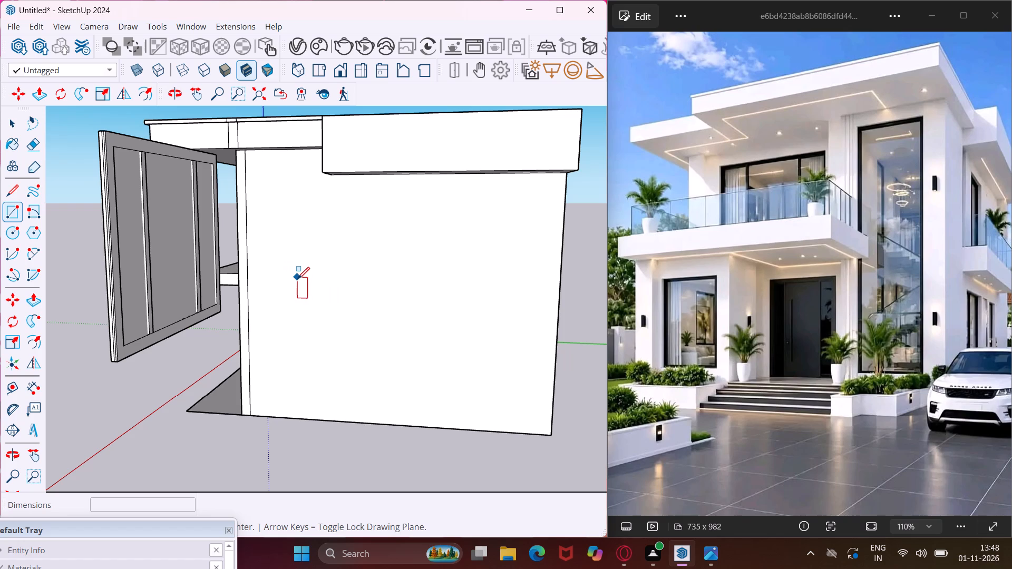
left_click(298, 279)
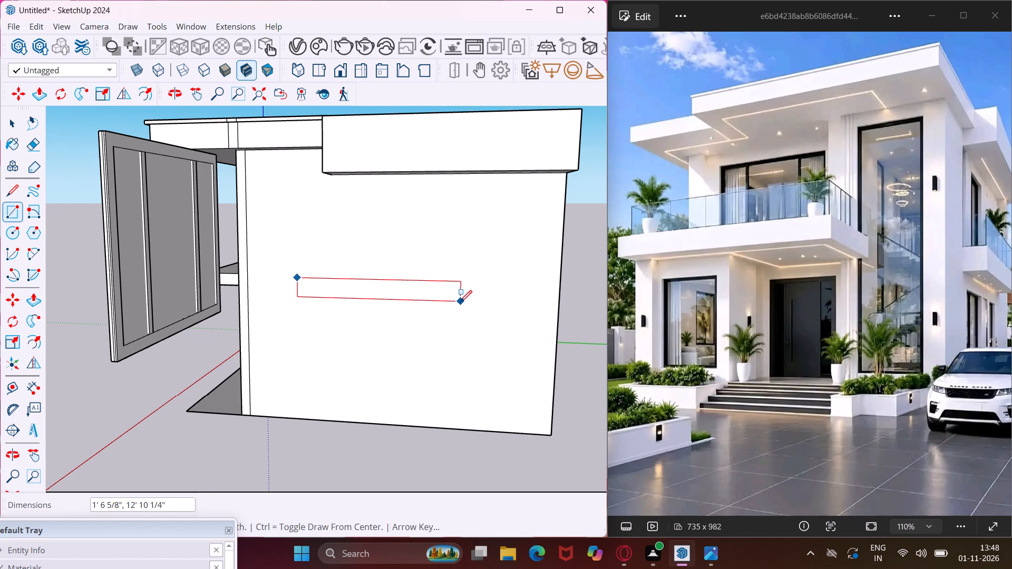
left_click(504, 300)
key("Escape")
key("space")
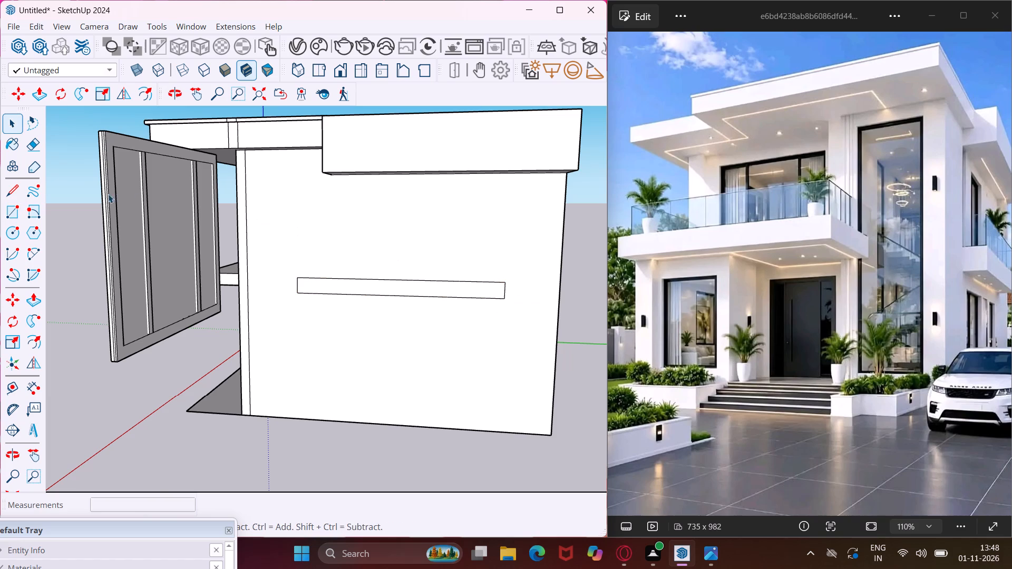
Split the side wall's rectangle in line with the roof block's front edge and erase the portion in front of it.
left_click(13, 196)
scroll(226, 251, "up", 1)
middle_click_drag(226, 251, 238, 241)
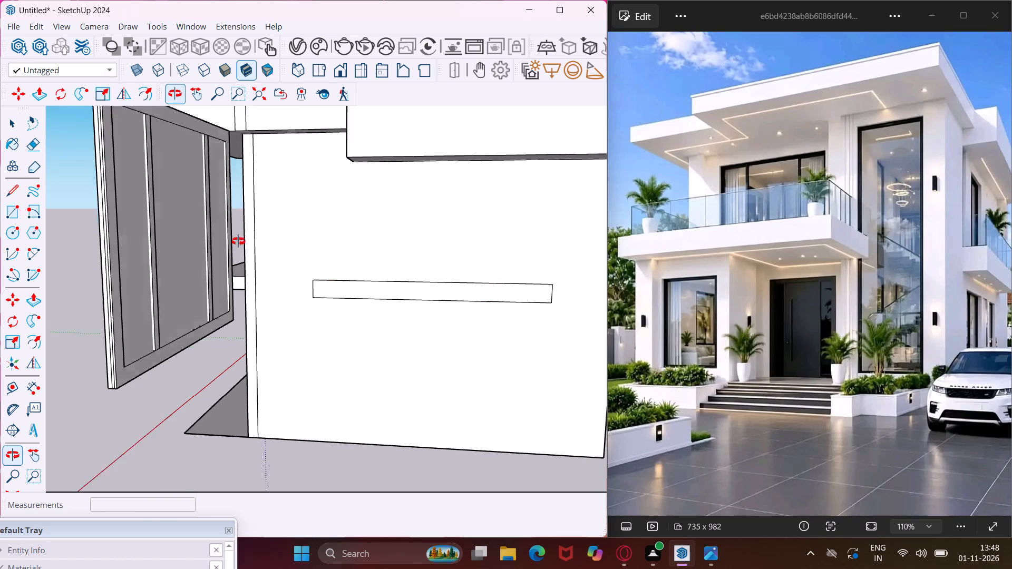
middle_click_drag(238, 241, 260, 203)
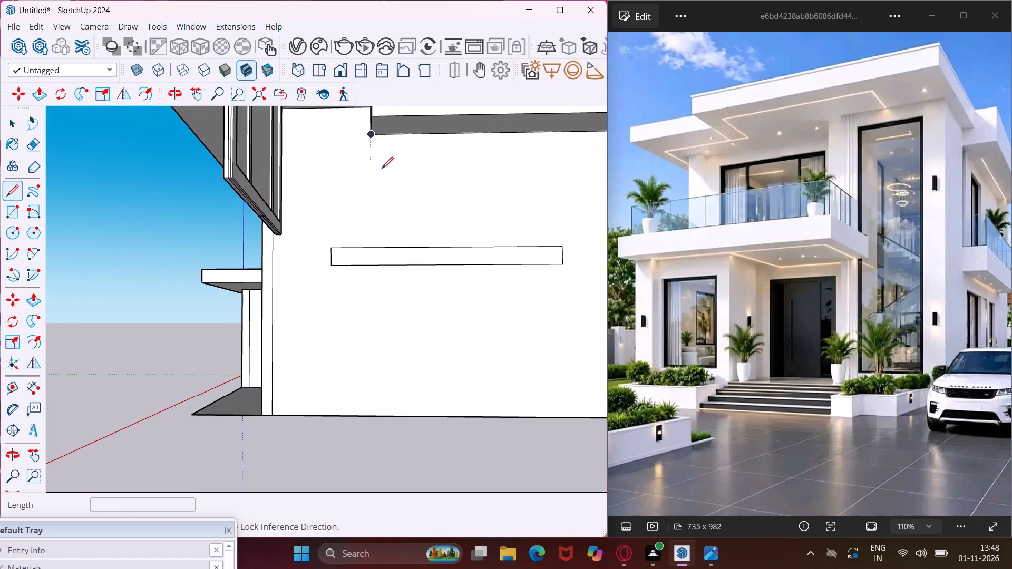
left_click(369, 248)
left_click(371, 266)
key("Escape")
key("space")
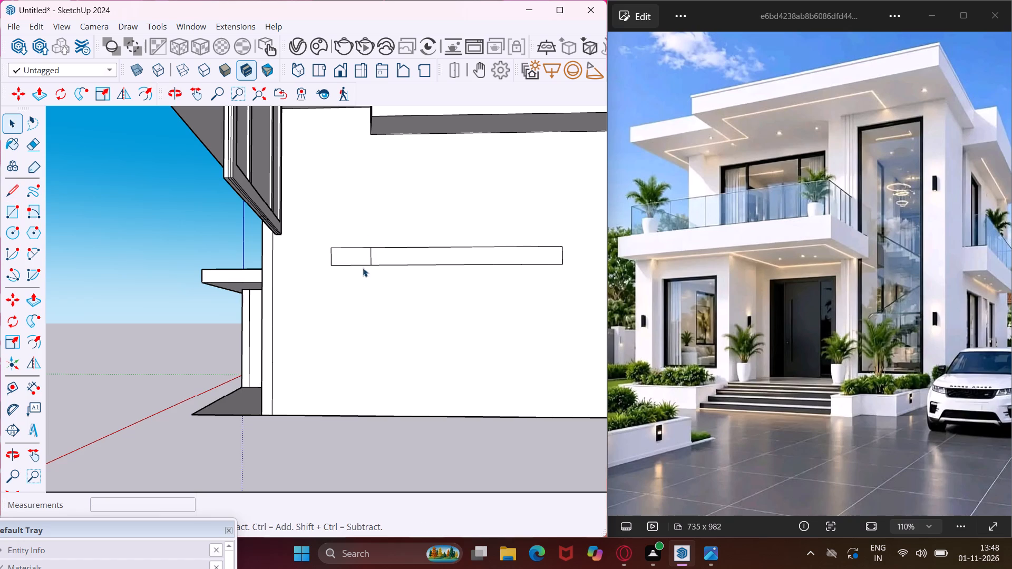
key("e")
left_click_drag(339, 227, 344, 279)
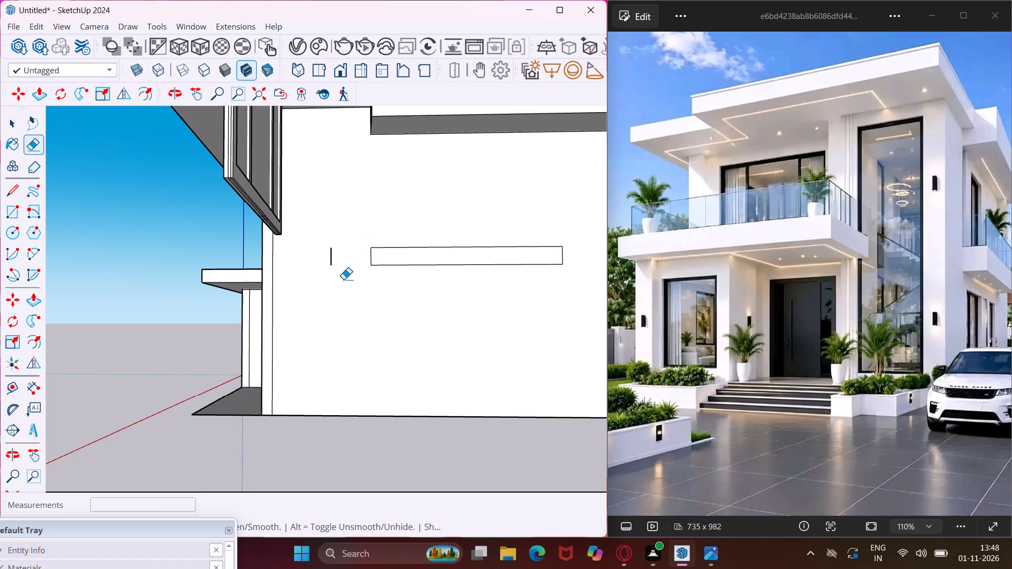
left_click(330, 251)
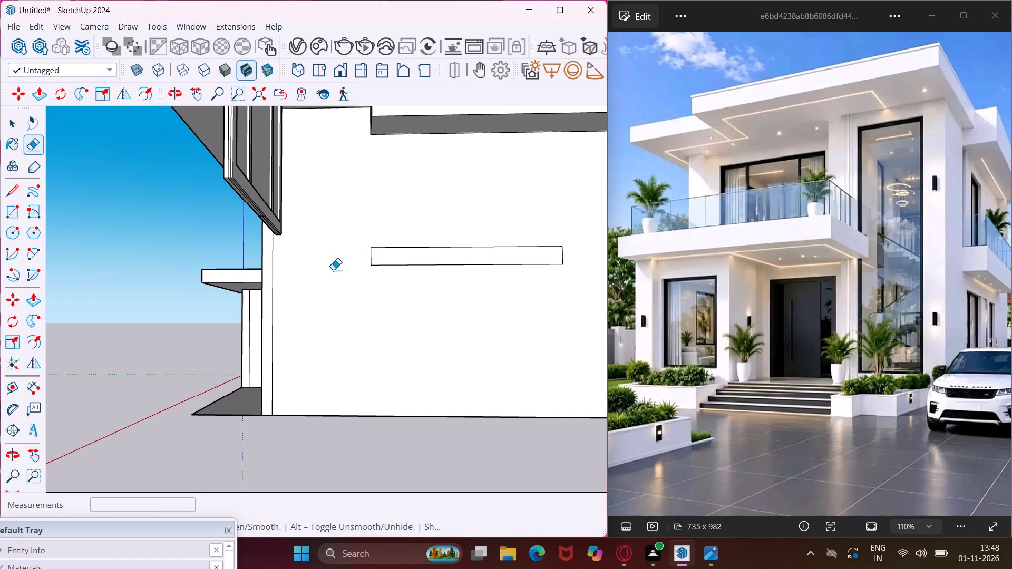
key("Escape")
key("space")
Extrude the remaining side wall rectangle outward about 3' 7 5/8" as a balcony slab under the roof block.
middle_click_drag(382, 258, 392, 305)
left_click(391, 303)
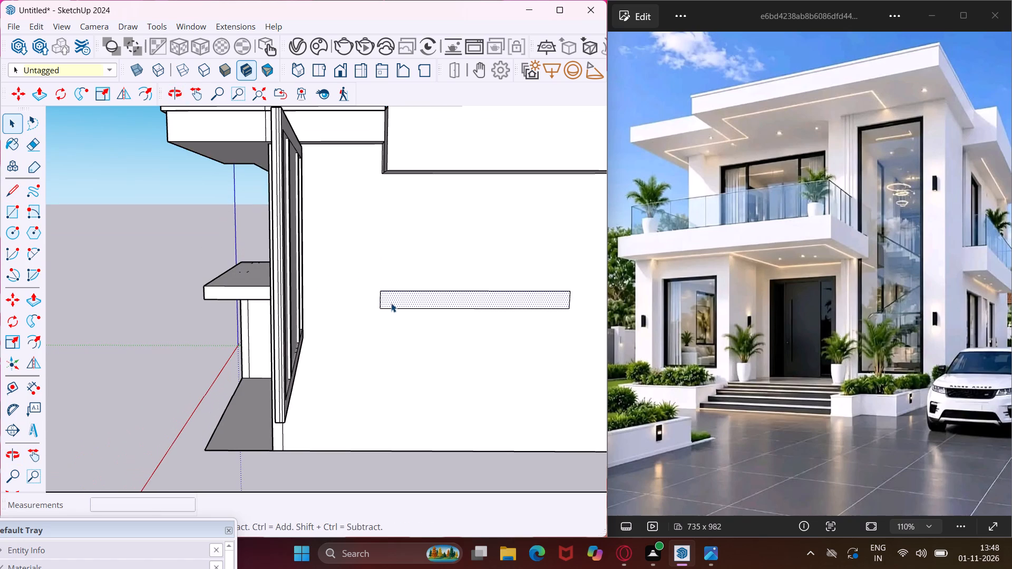
key("p")
left_click(391, 303)
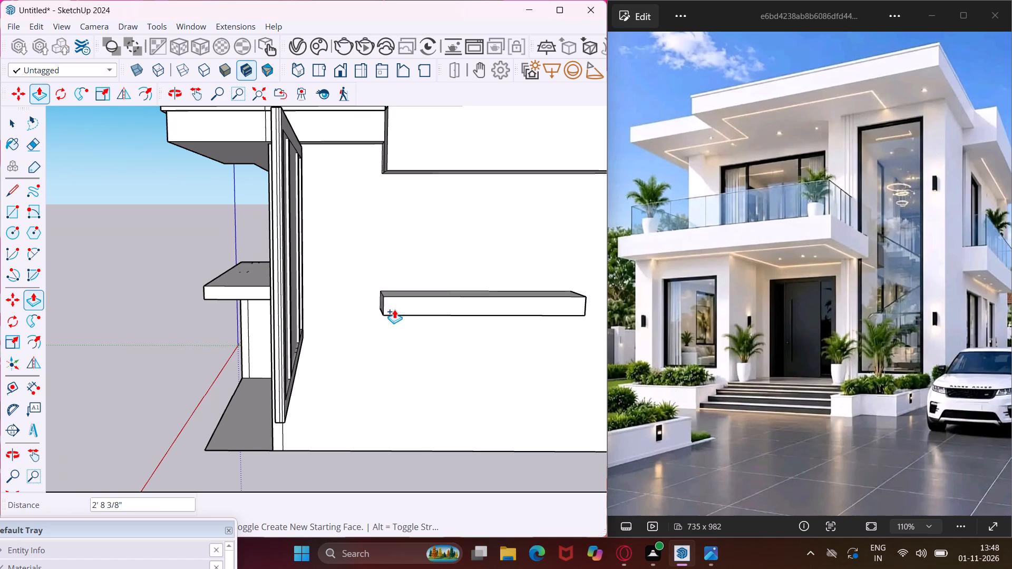
middle_click_drag(394, 309, 106, 342)
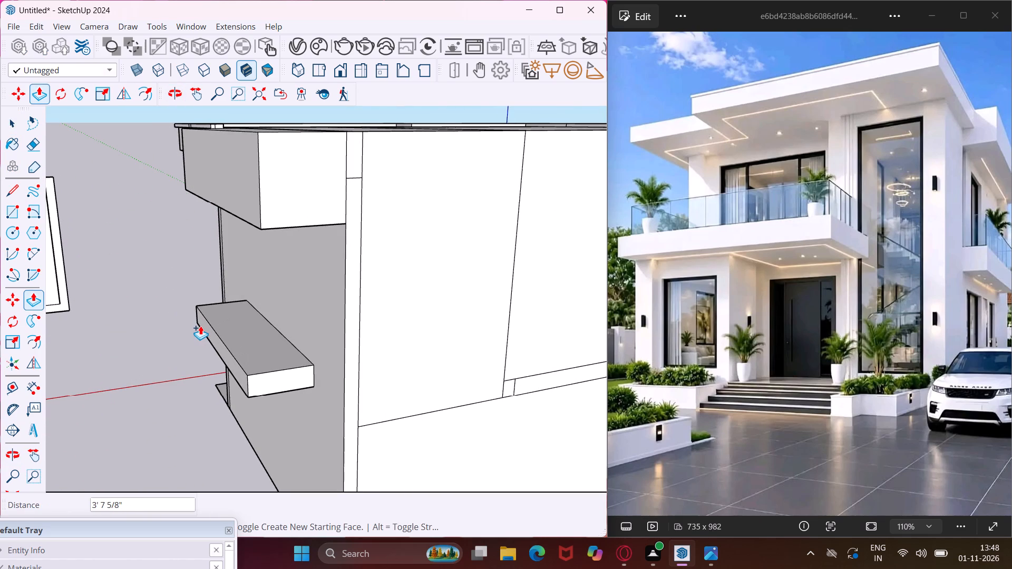
left_click(200, 326)
key("Escape")
key("space")
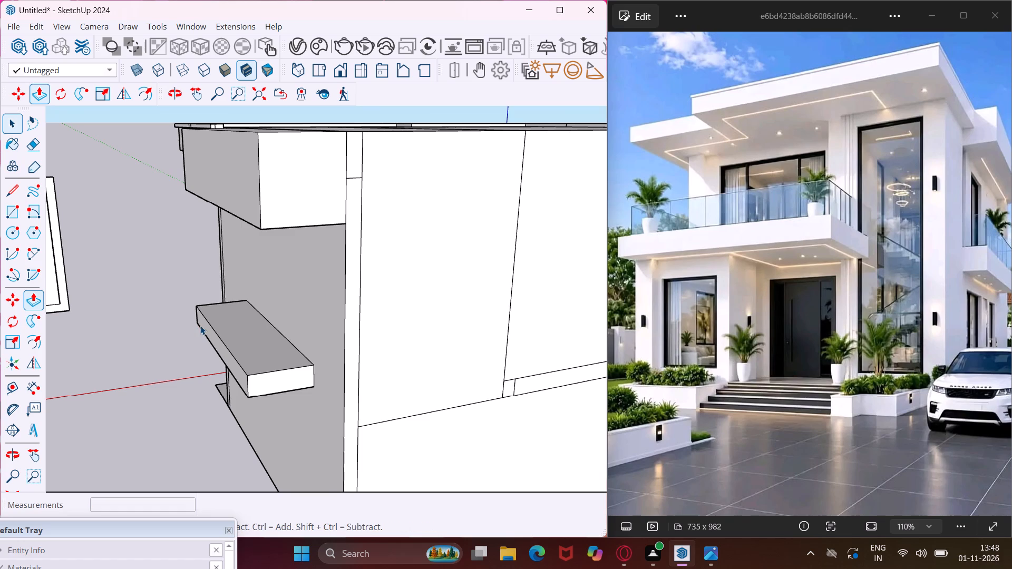
middle_click_drag(222, 323, 279, 353)
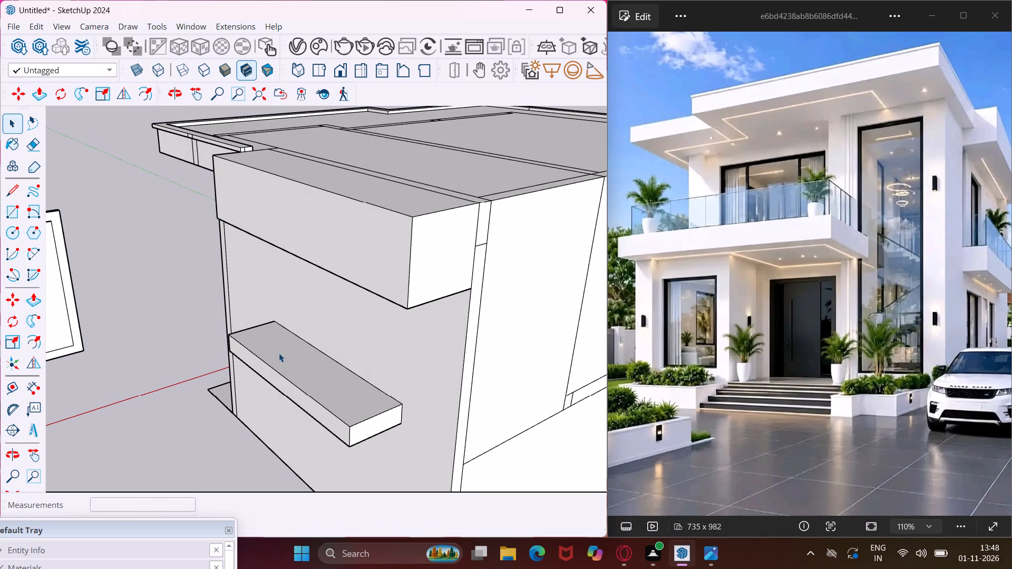
Draw an upright rectangle about 3' 7" by 6' 10" on the side wall, standing on the balcony slab.
middle_click_drag(279, 353, 462, 325)
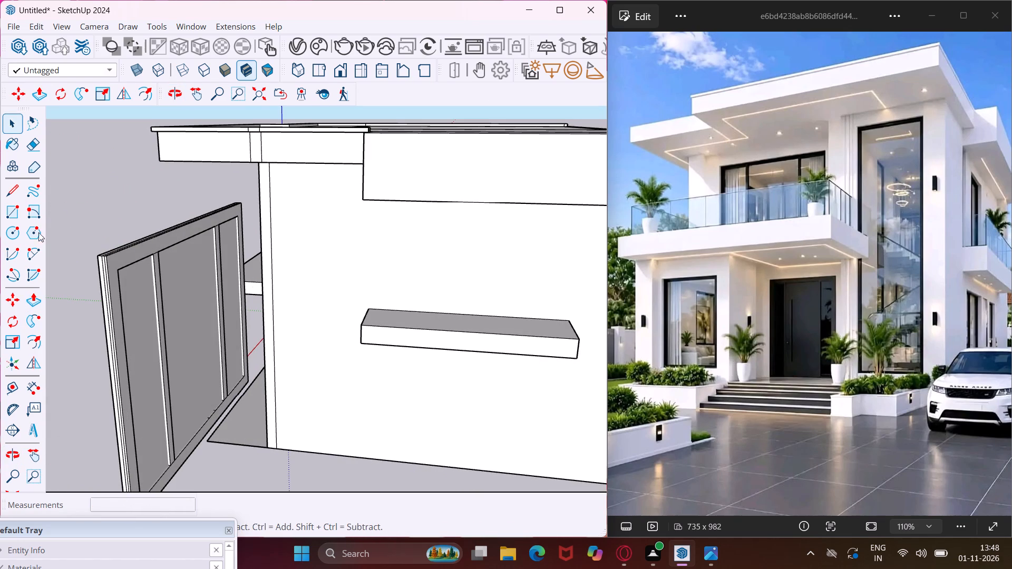
left_click(20, 218)
scroll(382, 281, "up", 4)
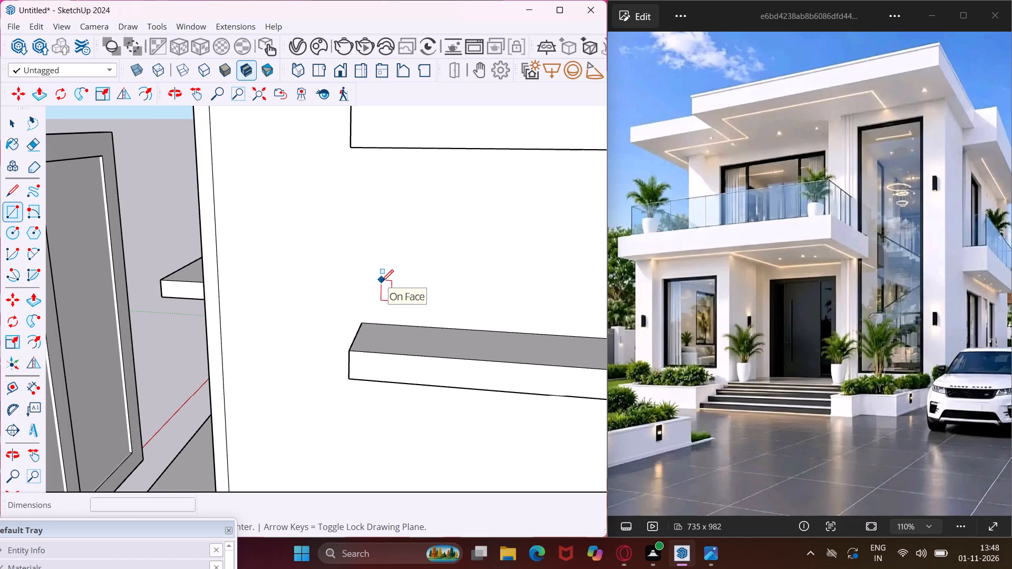
left_click(461, 330)
scroll(420, 295, "down", 8)
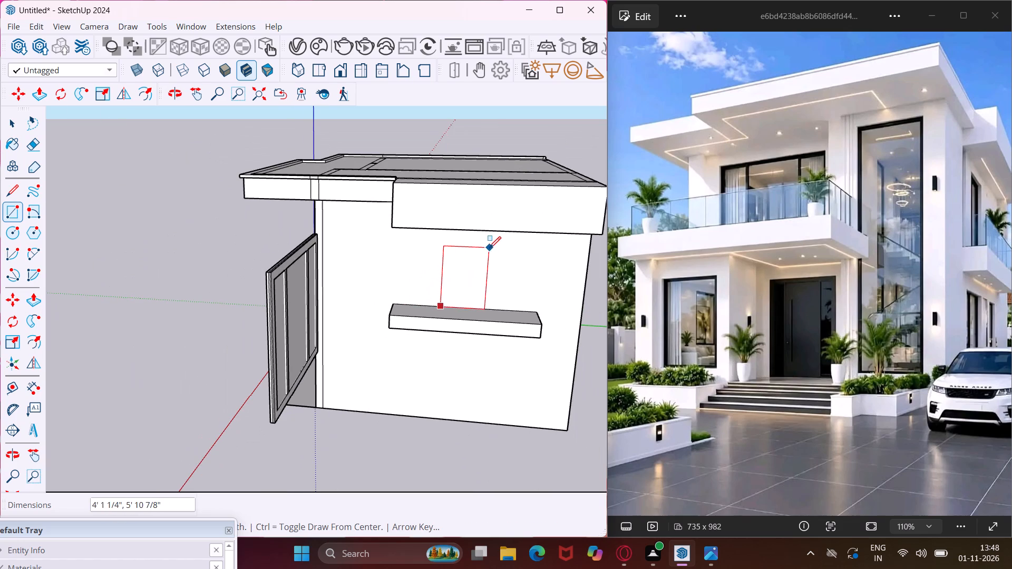
key("Escape")
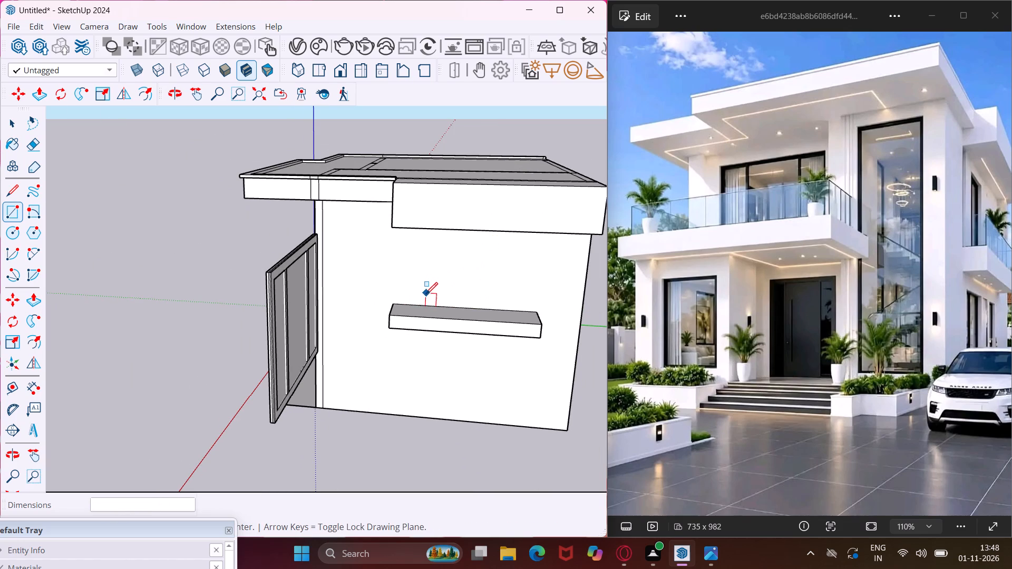
left_click(414, 303)
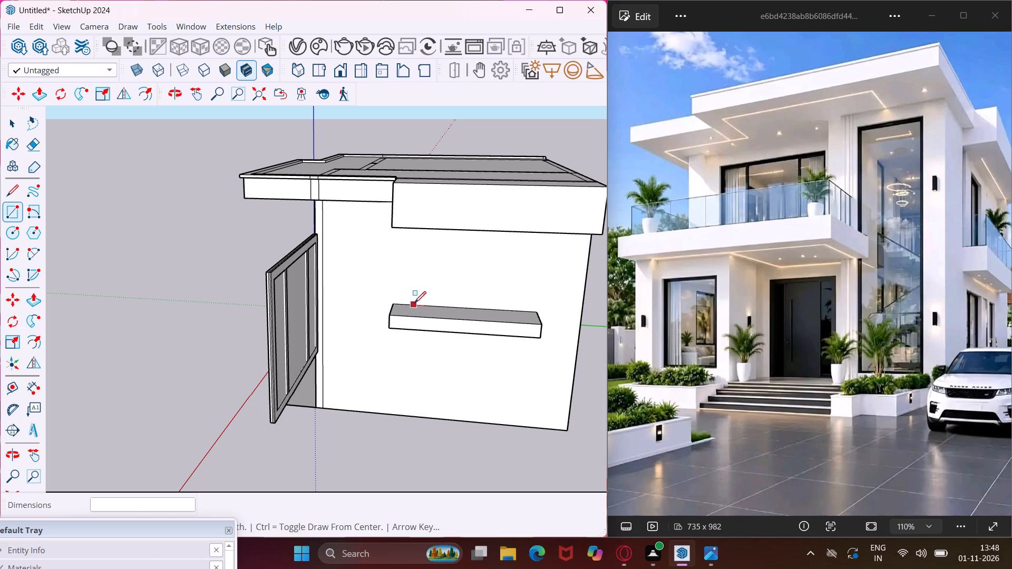
middle_click_drag(447, 263, 450, 193)
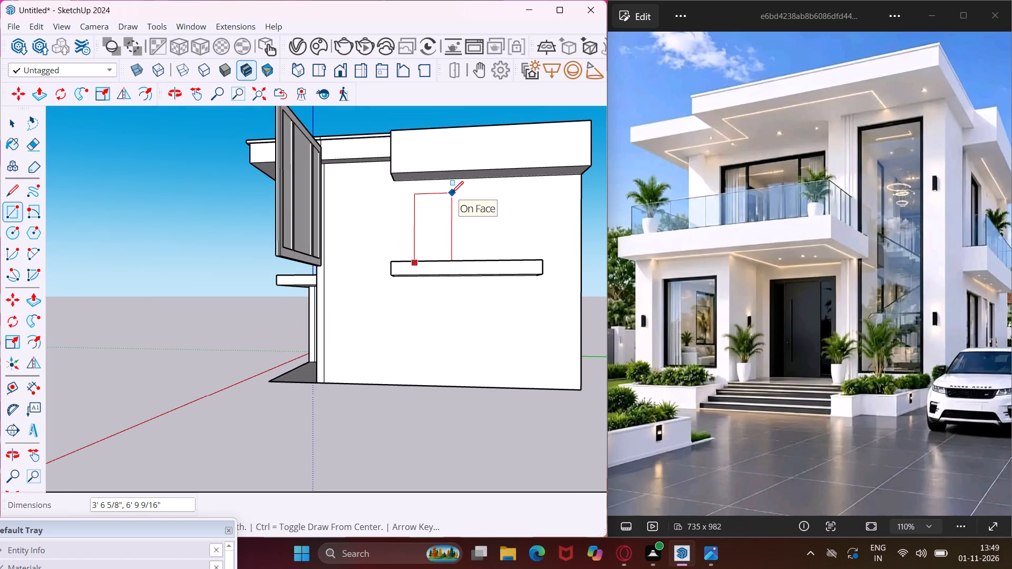
left_click(452, 193)
key("Escape")
key("space")
Push the rectangle above the balcony slab 9" into the side wall as a door opening.
left_click(440, 210)
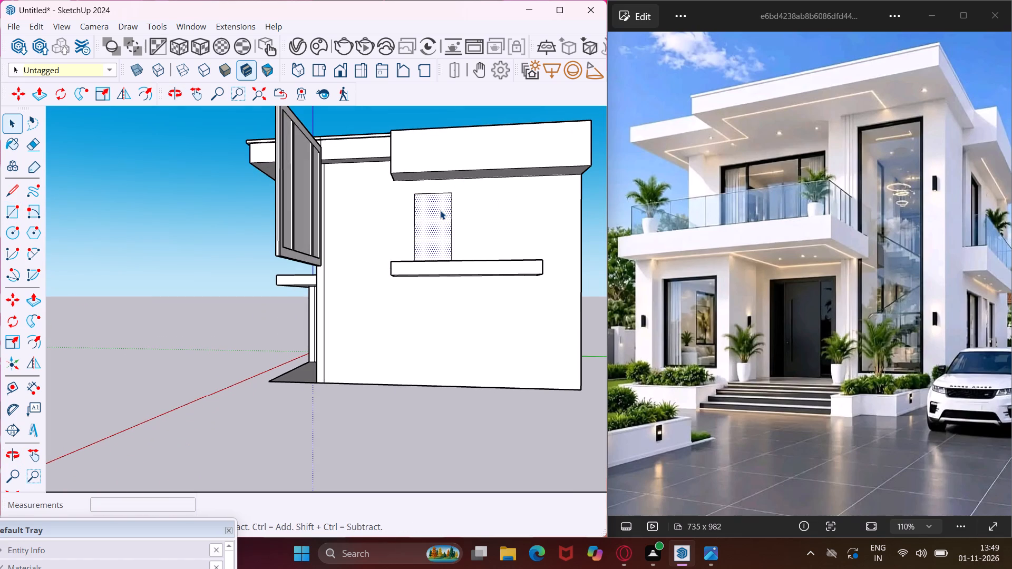
key("p")
left_click(440, 210)
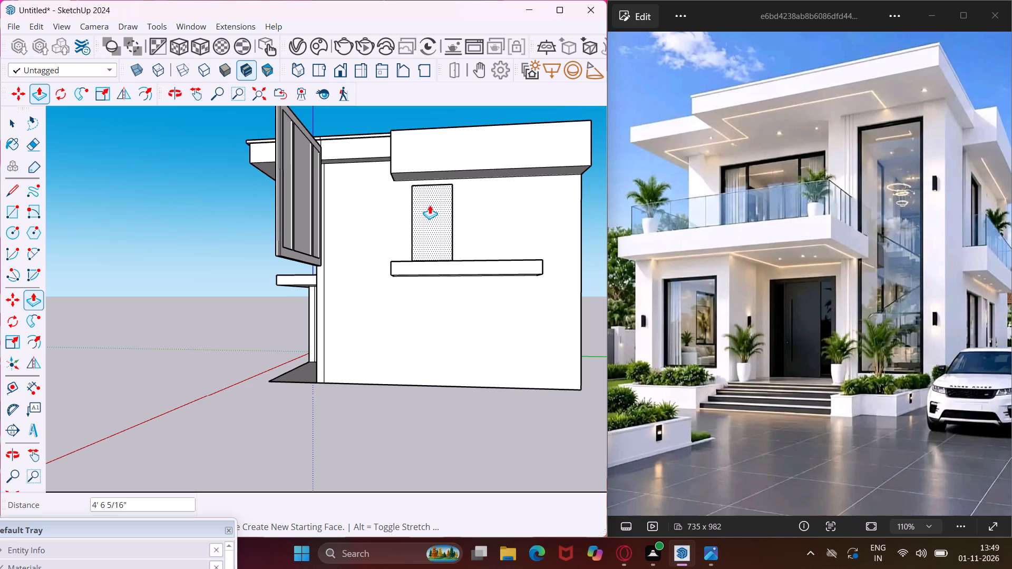
middle_click_drag(430, 205, 316, 308)
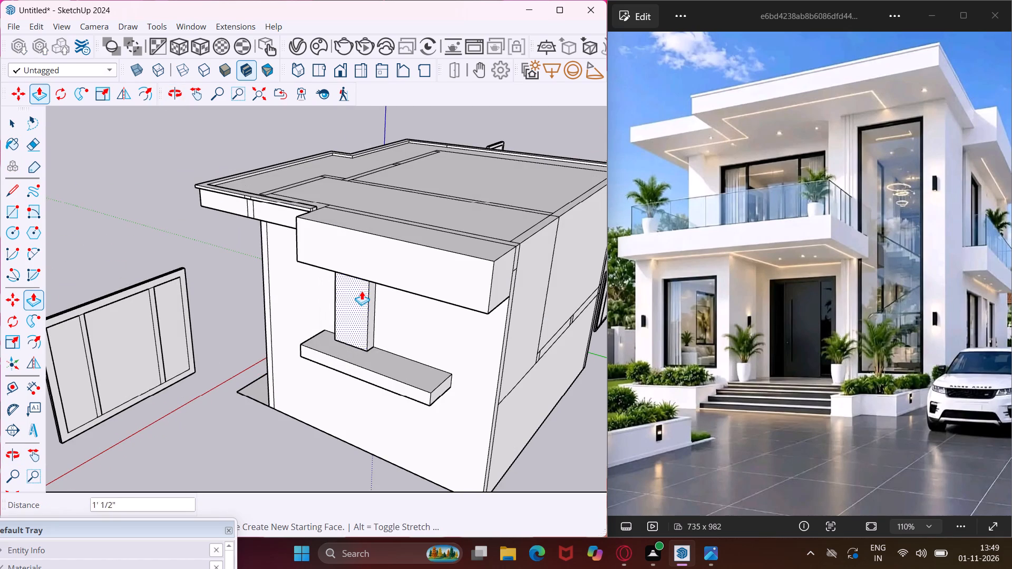
left_click(369, 298)
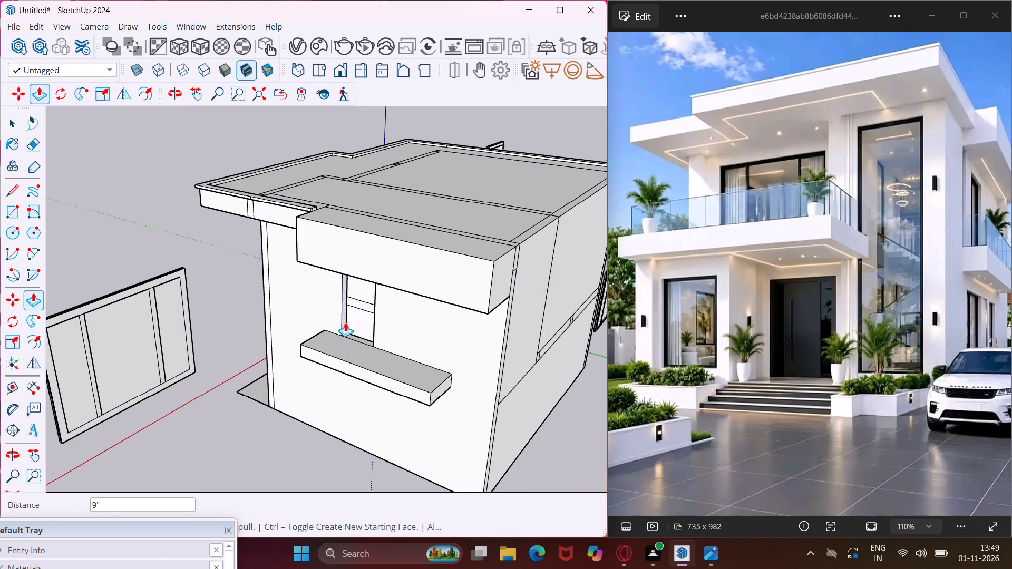
Examine the recessed opening above the side balcony slab up close, including its back face, and the whole side wall.
middle_click_drag(345, 322, 426, 307)
scroll(413, 297, "up", 9)
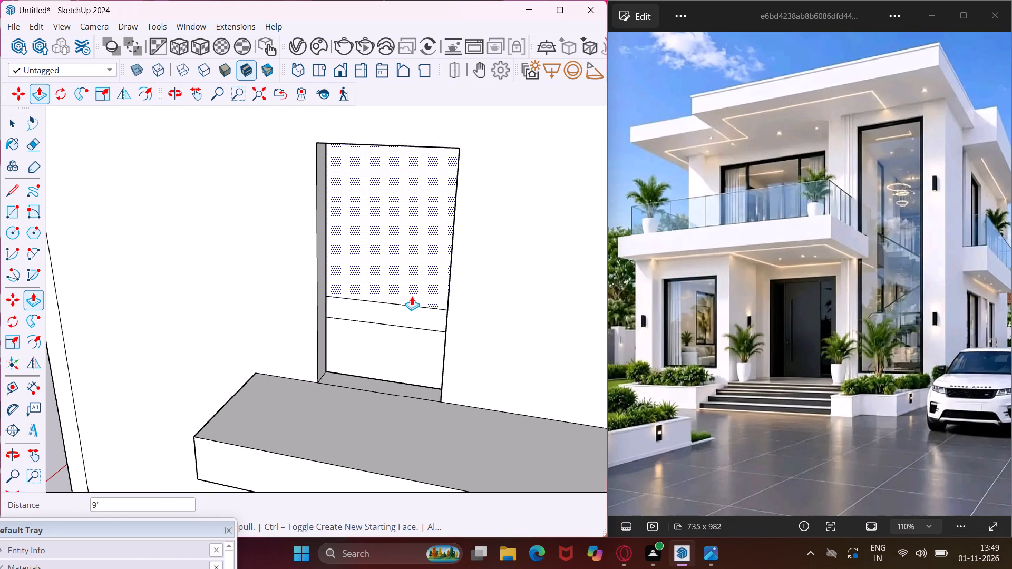
middle_click_drag(412, 296, 436, 260)
scroll(412, 296, "up", 1)
scroll(436, 260, "up", 1)
scroll(425, 271, "down", 3)
middle_click_drag(423, 277, 437, 332)
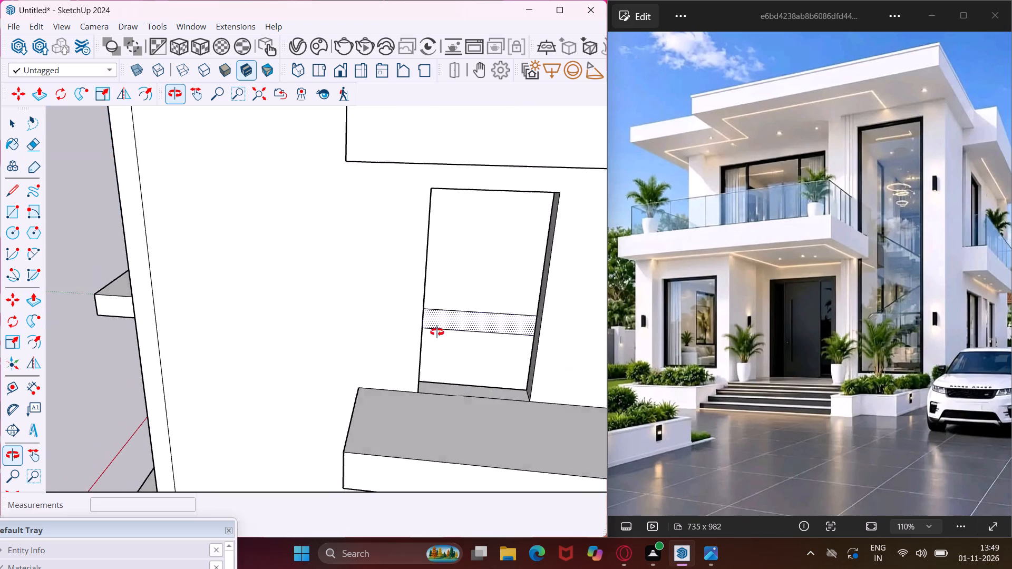
middle_click_drag(437, 332, 437, 339)
scroll(464, 350, "up", 12)
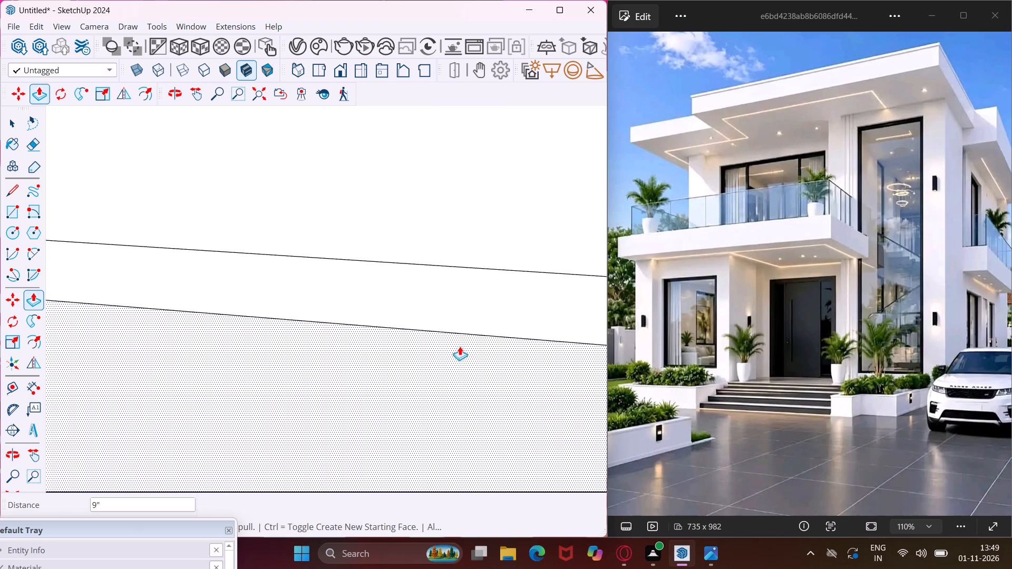
scroll(453, 340, "down", 19)
middle_click_drag(429, 380, 485, 282)
scroll(437, 284, "down", 5)
scroll(394, 293, "down", 4)
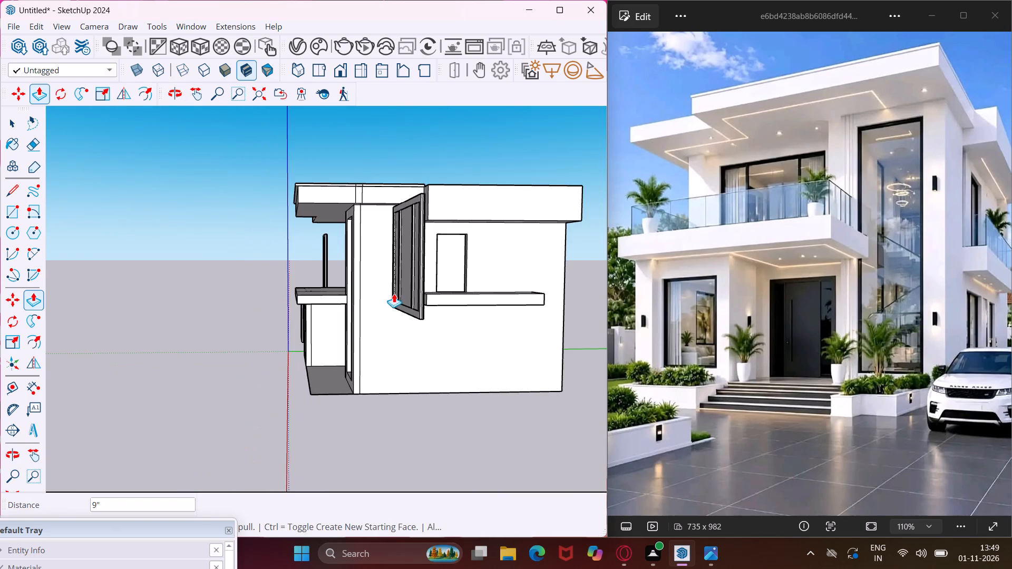
key("Escape")
key("space")
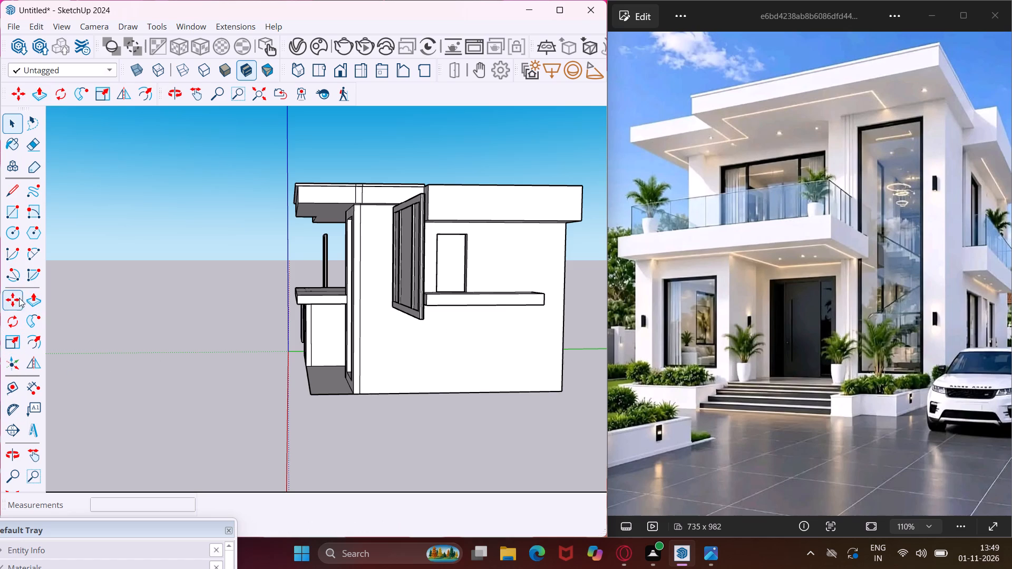
Draw a door rectangle about 5' 10" by 8' 10 1/2" up from the side wall's base, under the balcony slab.
left_click(9, 220)
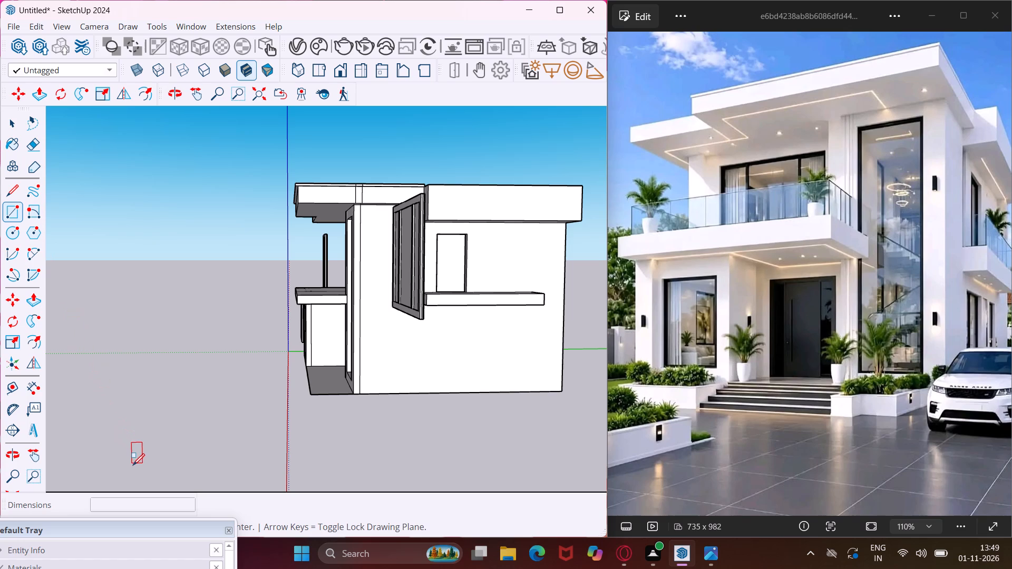
scroll(133, 465, "down", 3)
middle_click_drag(391, 414, 380, 428)
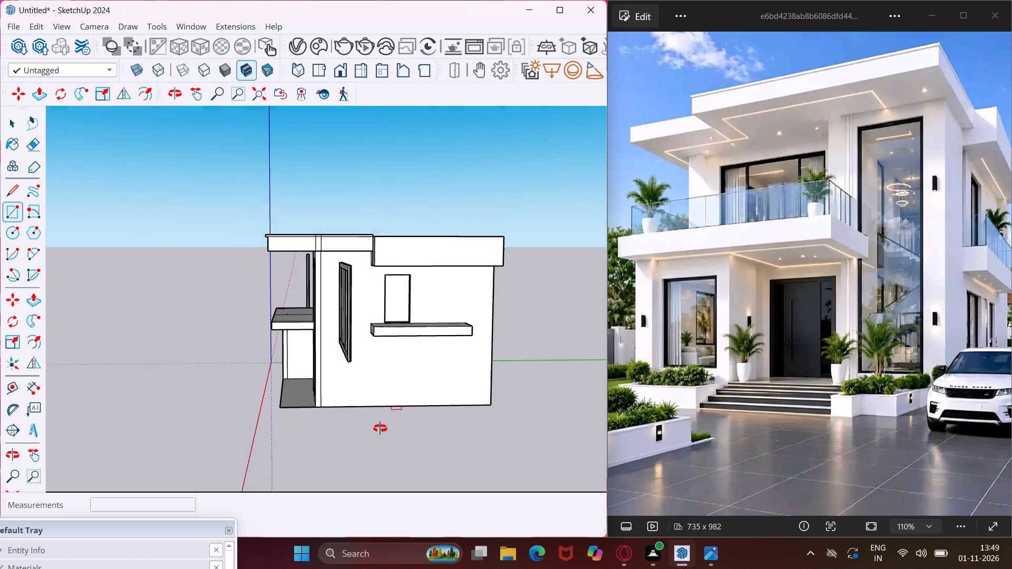
middle_click_drag(380, 428, 356, 449)
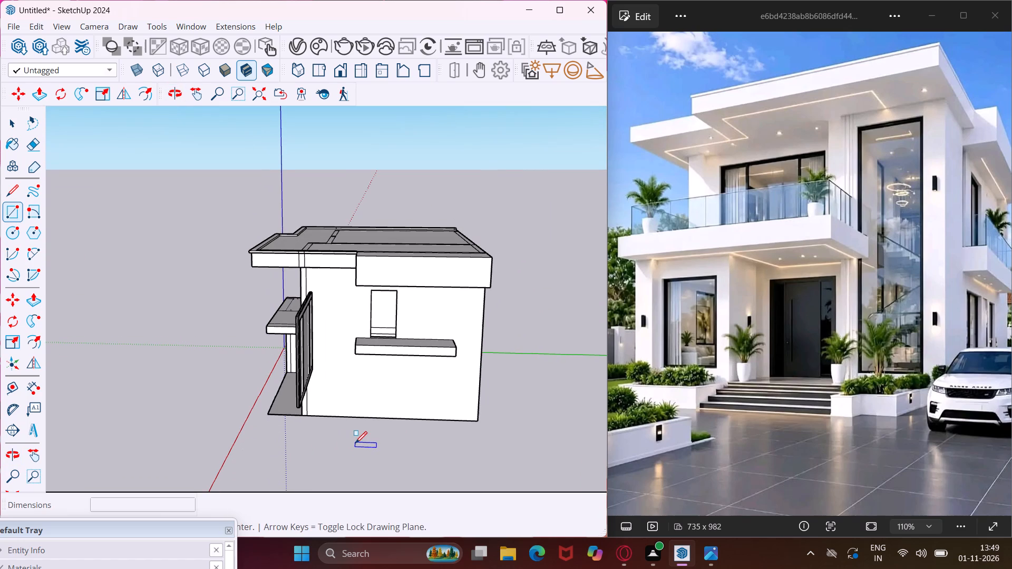
scroll(355, 443, "up", 3)
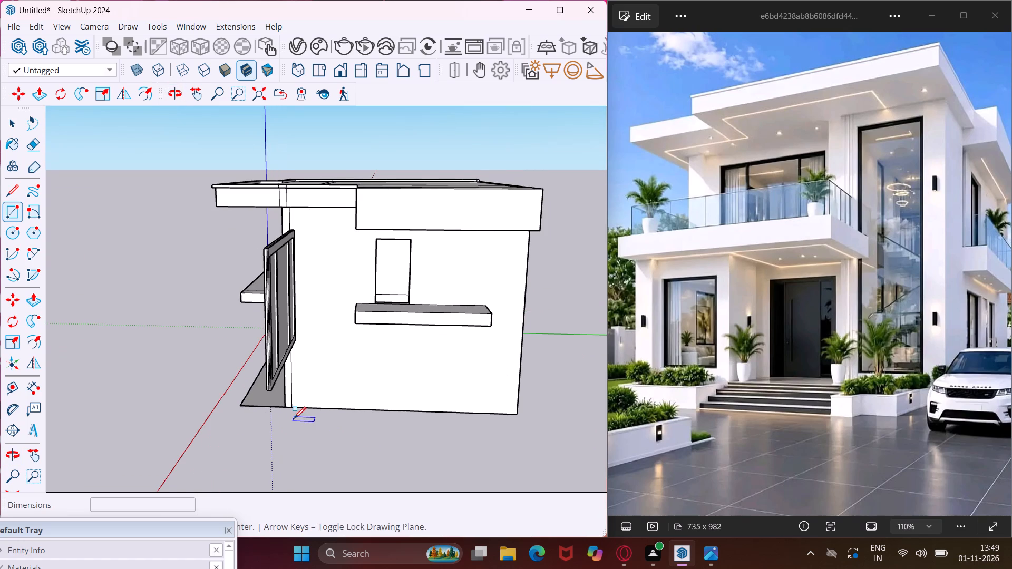
scroll(305, 409, "up", 4)
middle_click_drag(396, 399, 380, 357)
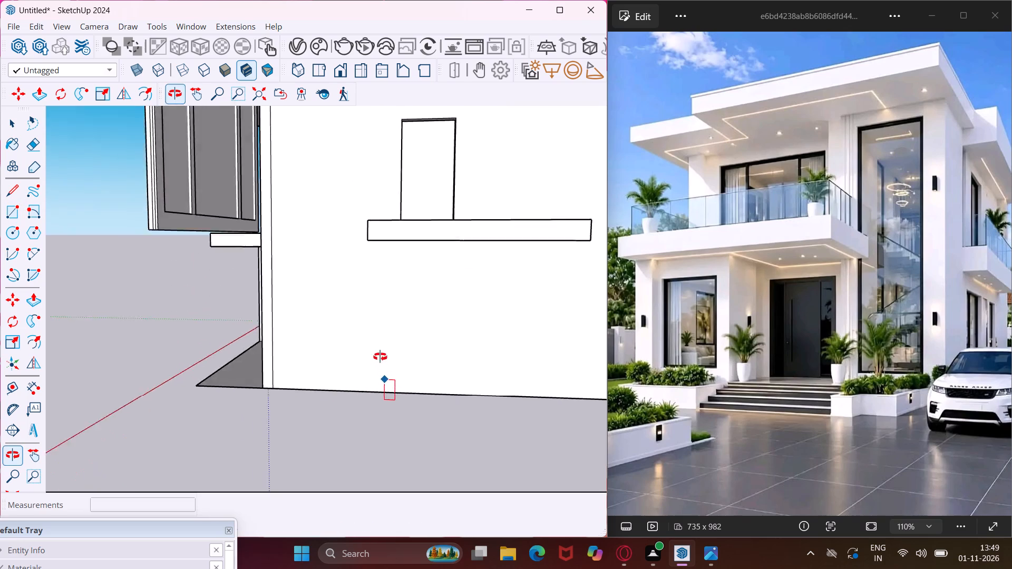
middle_click_drag(380, 357, 388, 326)
scroll(388, 326, "up", 2)
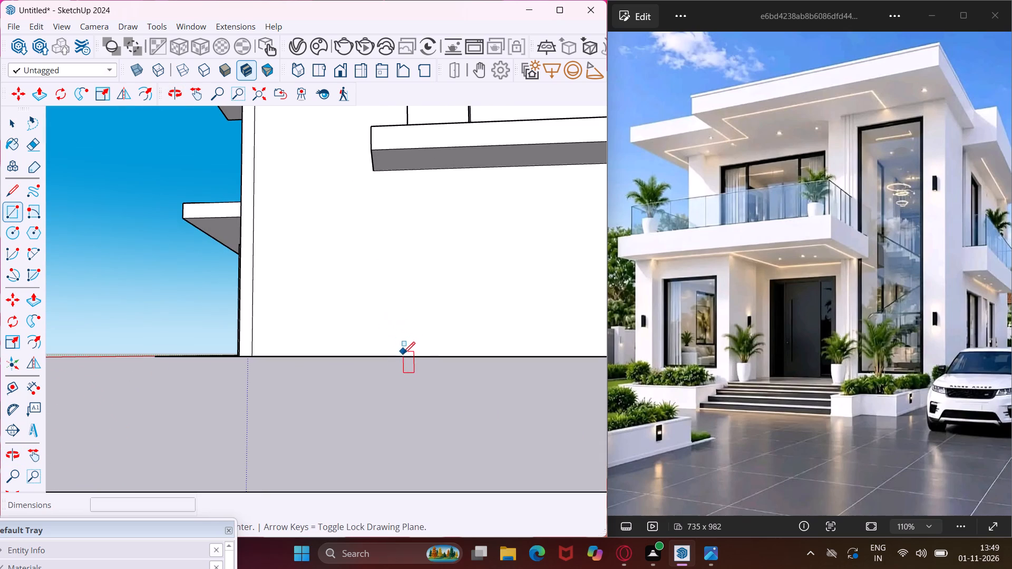
left_click(397, 356)
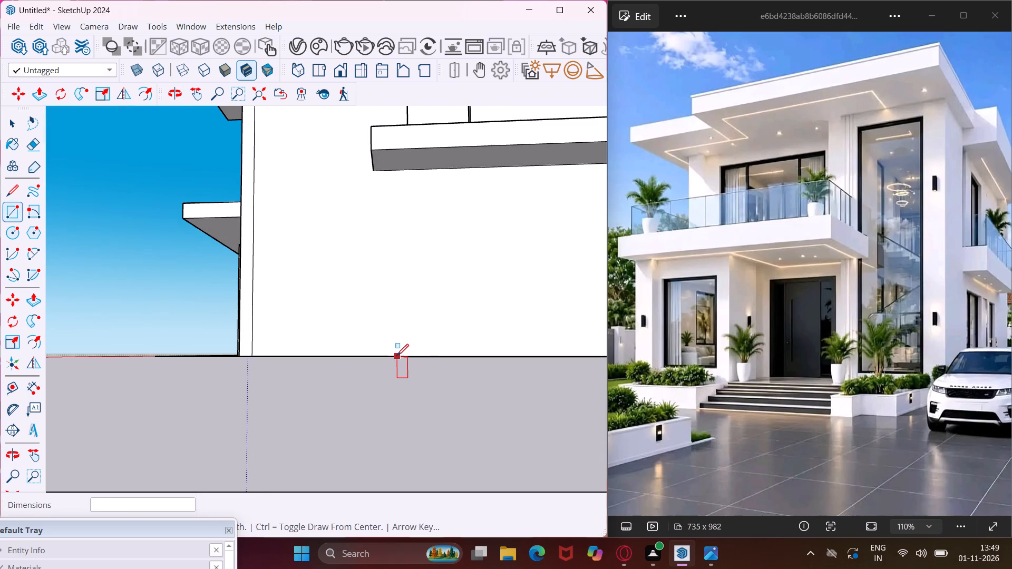
scroll(426, 310, "down", 4)
scroll(462, 286, "down", 2)
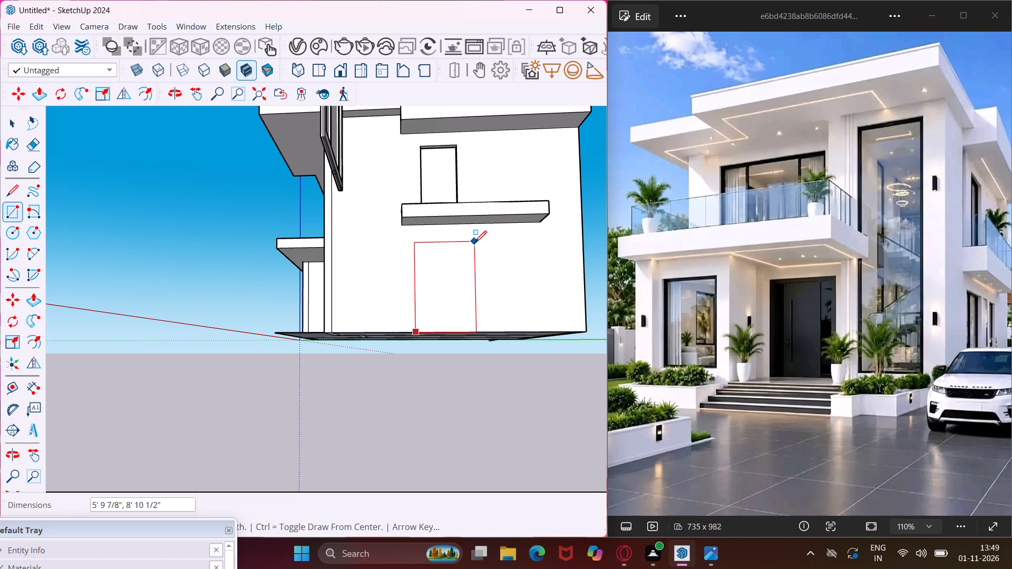
left_click(475, 242)
Draw a window rectangle about 3' by 5' 5" on the side wall between the ground-floor door rectangle and the rear edge.
scroll(399, 298, "down", 3)
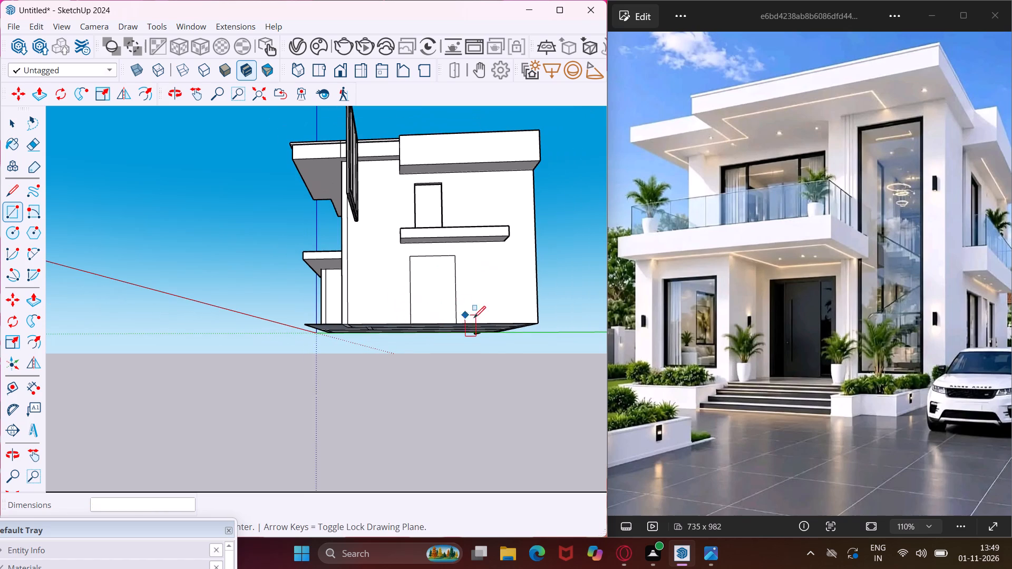
scroll(492, 321, "up", 2)
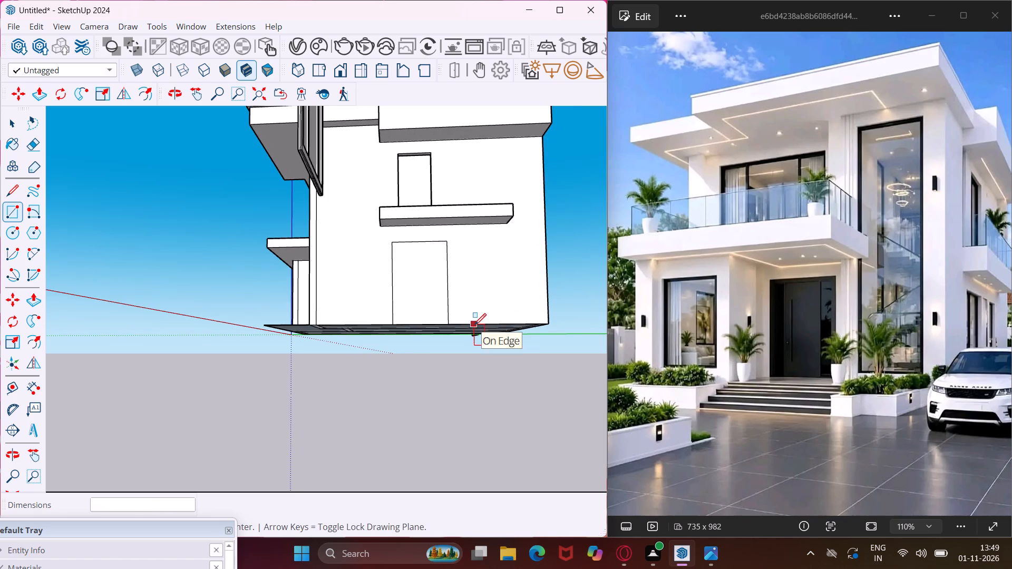
left_click(474, 241)
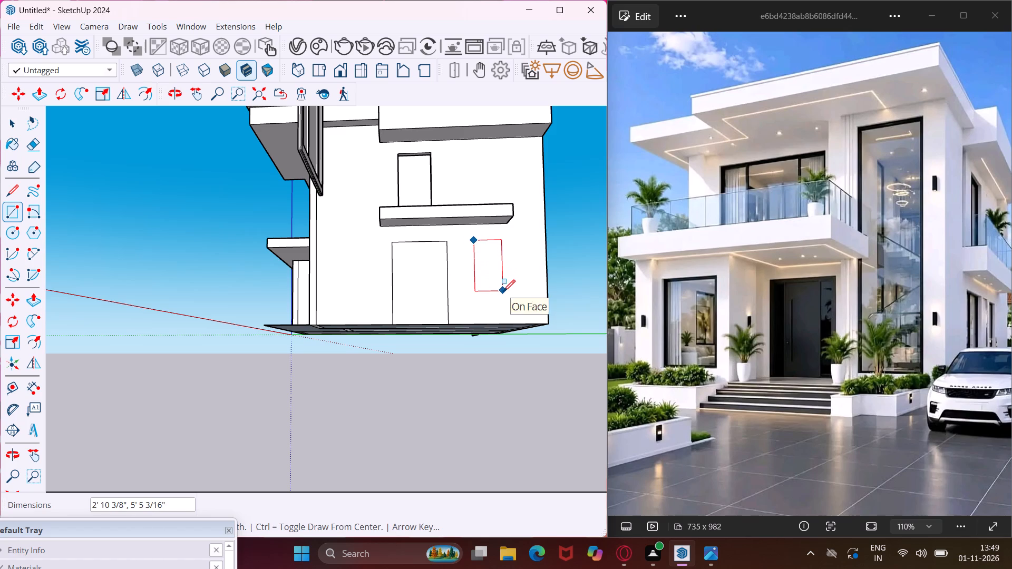
left_click(504, 292)
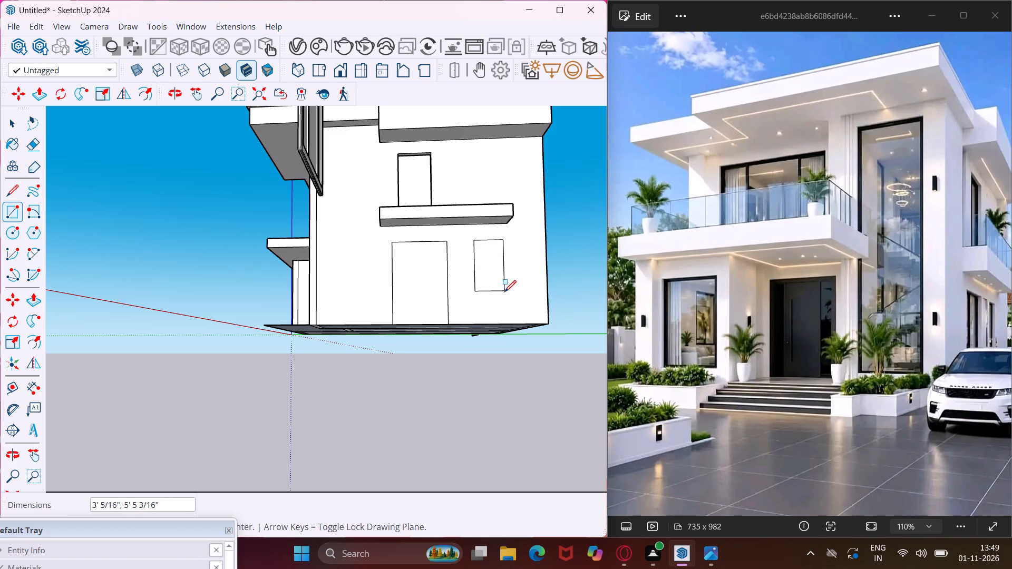
key("Escape")
key("space")
Copy the ground-floor door rectangle along the green axis to the open space beyond the side wall's rear edge.
scroll(420, 276, "up", 3)
left_click(420, 276)
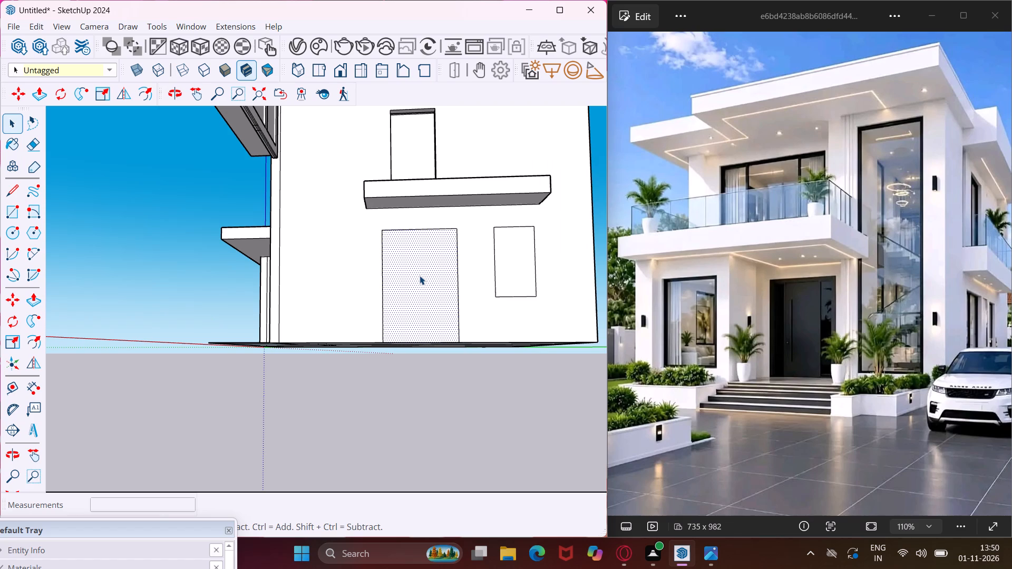
key("m")
left_click(420, 276)
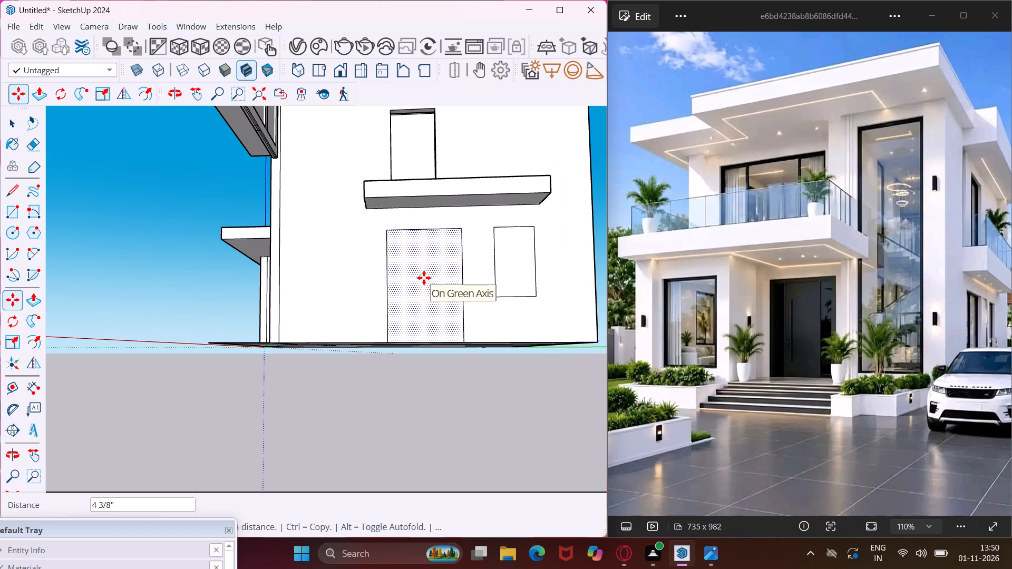
scroll(382, 297, "down", 4)
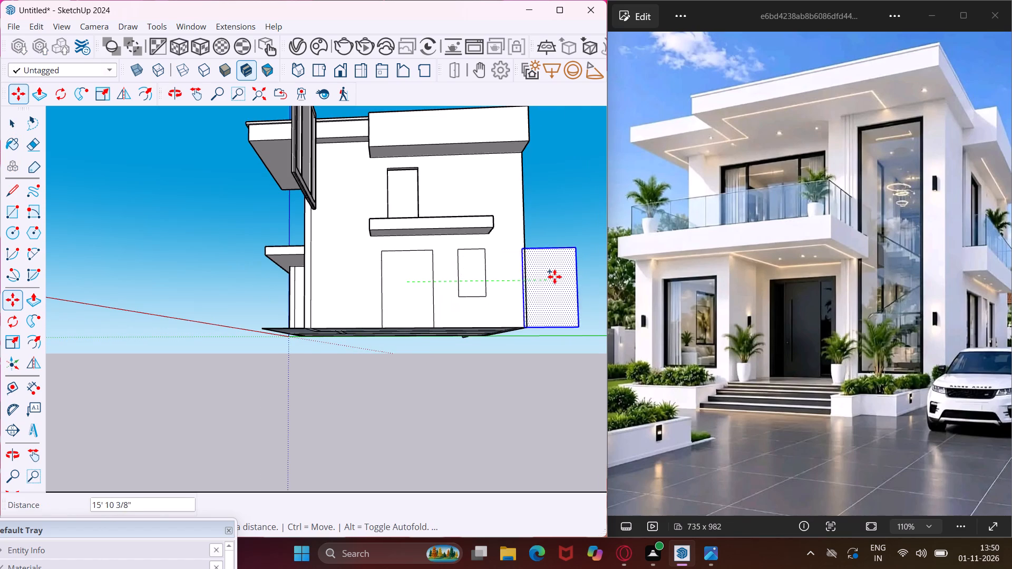
left_click(581, 279)
key("Escape")
key("space")
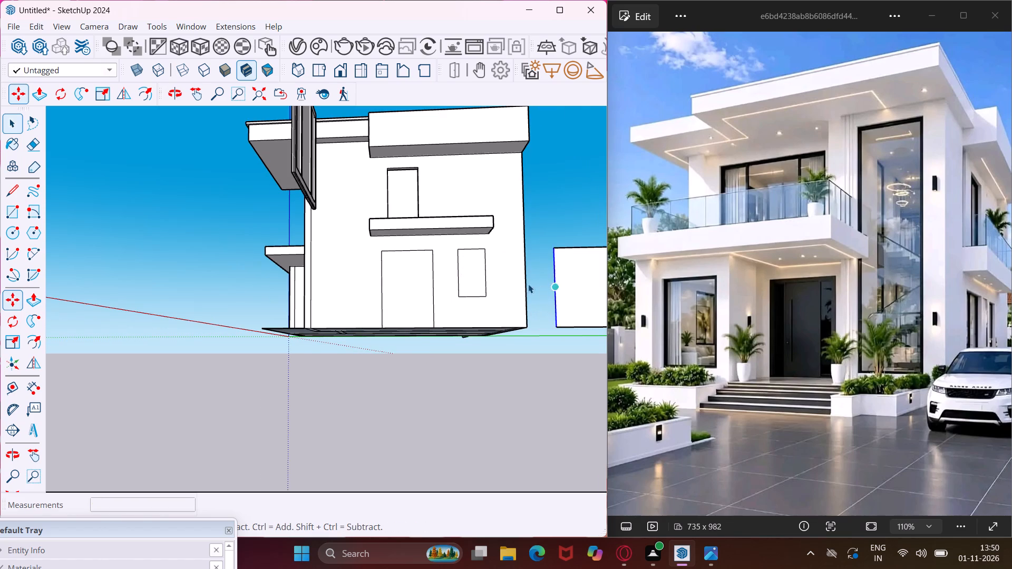
Copy the ground-floor window rectangle about 33' 6" away into the open space in front of the villa.
left_click(476, 279)
key("m")
left_click(476, 279)
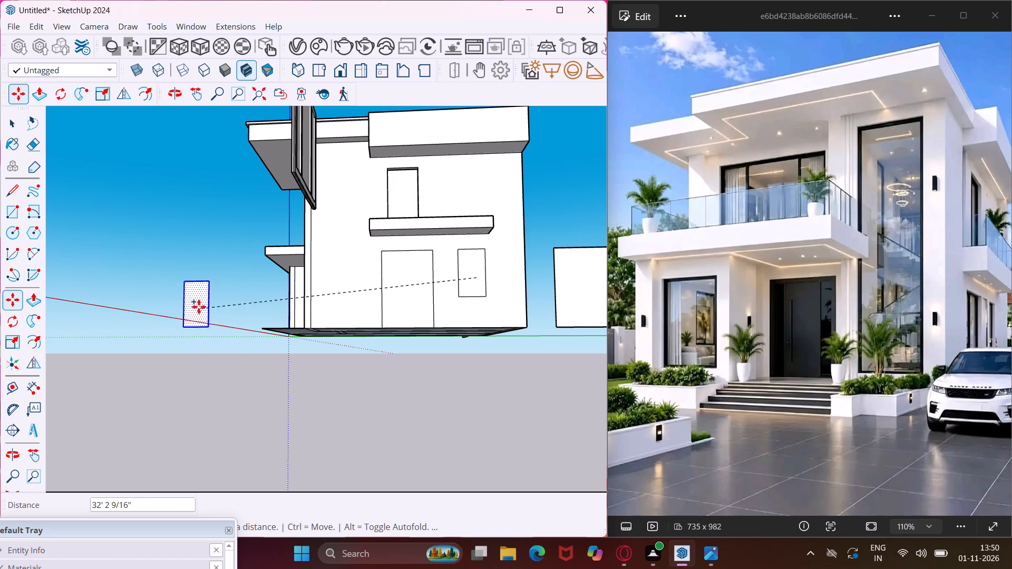
left_click(189, 281)
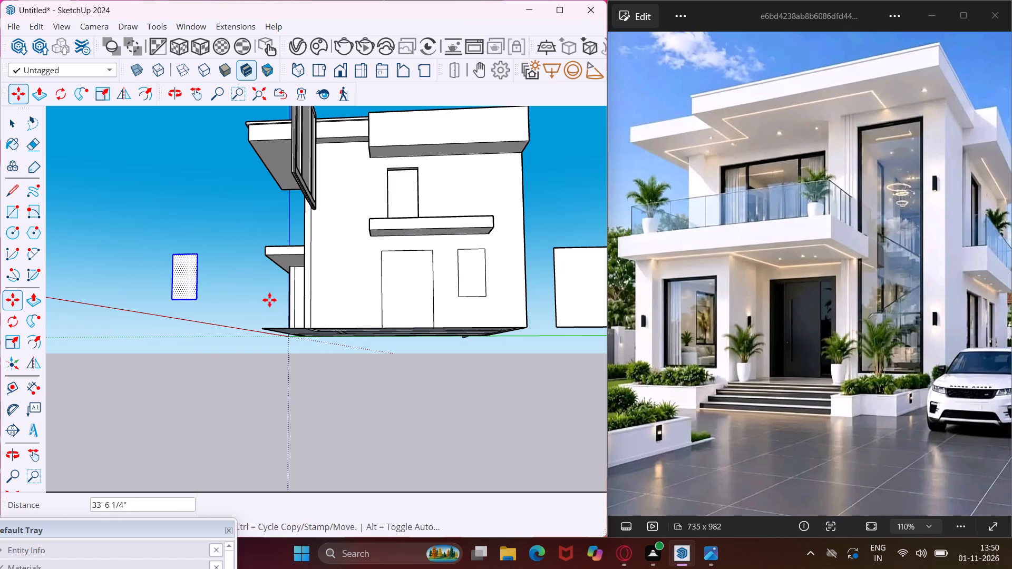
key("Escape")
key("space")
Push the ground-floor door rectangle 9" into the side wall.
scroll(417, 302, "up", 4)
left_click(417, 302)
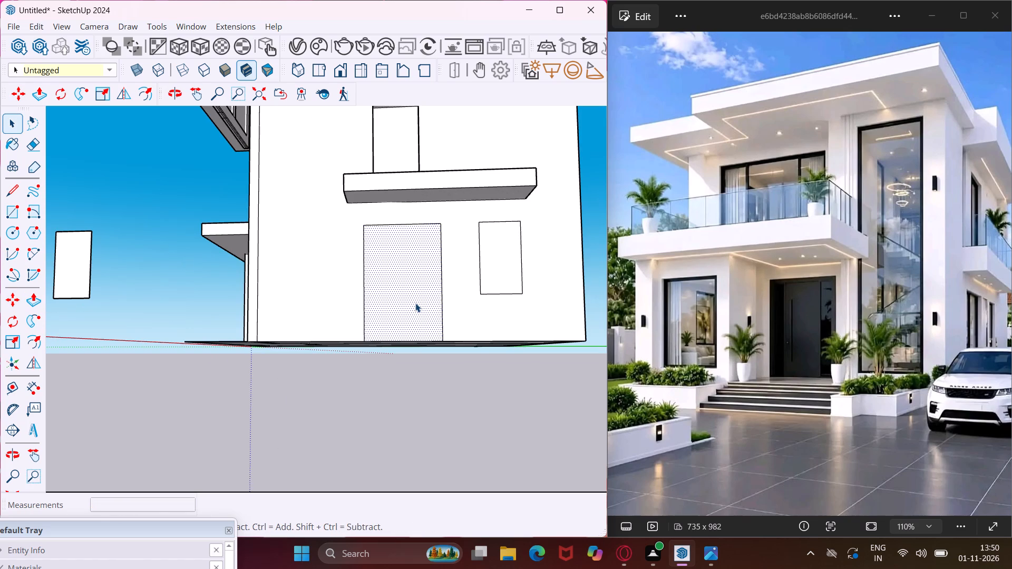
key("p")
left_click(415, 303)
middle_click_drag(400, 289, 294, 344)
left_click(361, 289)
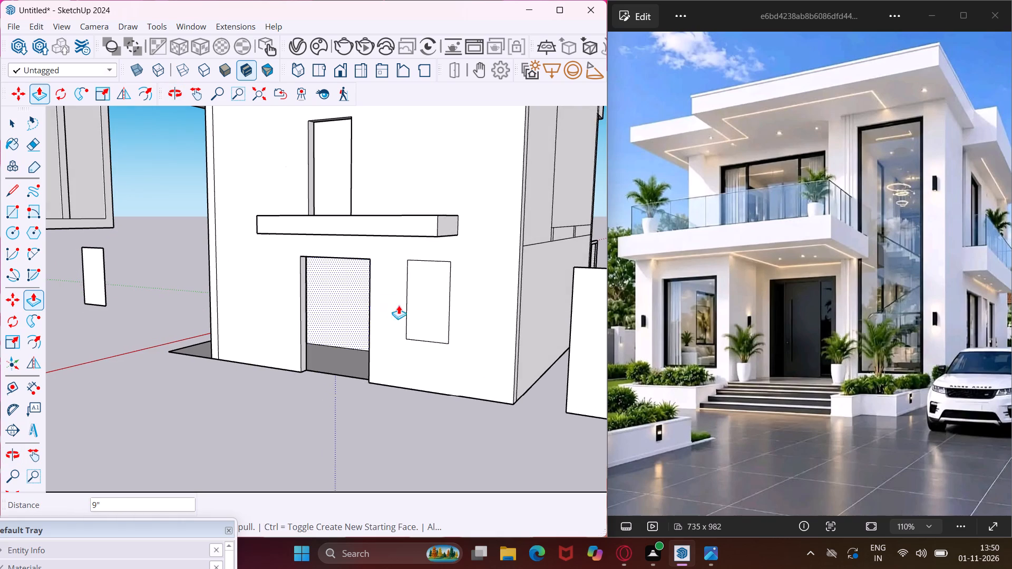
Push the ground-floor window rectangle 9" into the side wall.
left_click(421, 309)
left_click(426, 301)
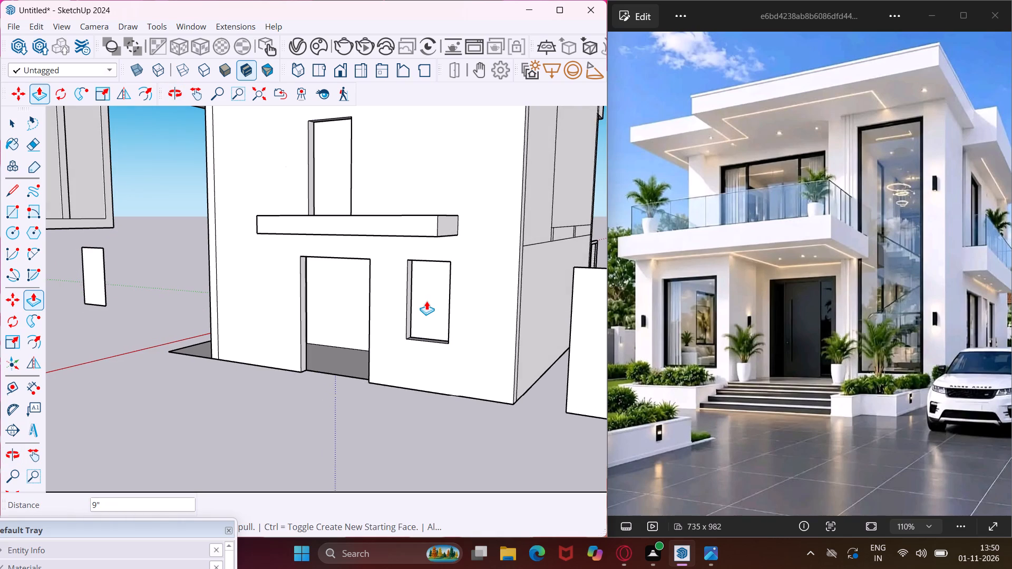
key("Escape")
key("space")
Extrude the separate door panel beyond the side wall's rear edge to about 2 7/16" thick.
scroll(429, 323, "down", 5)
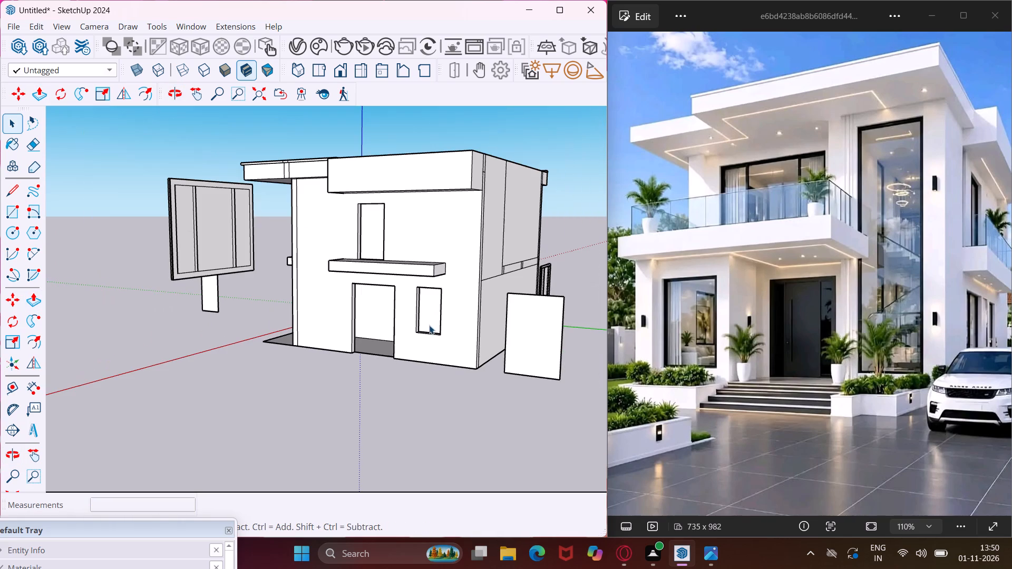
scroll(546, 334, "up", 5)
left_click(545, 335)
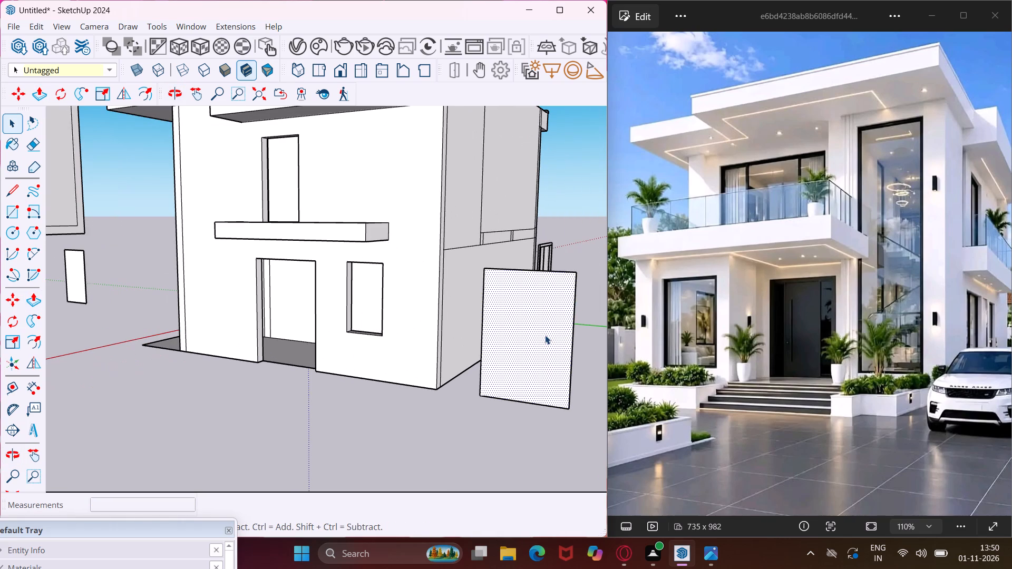
key("p")
left_click(545, 335)
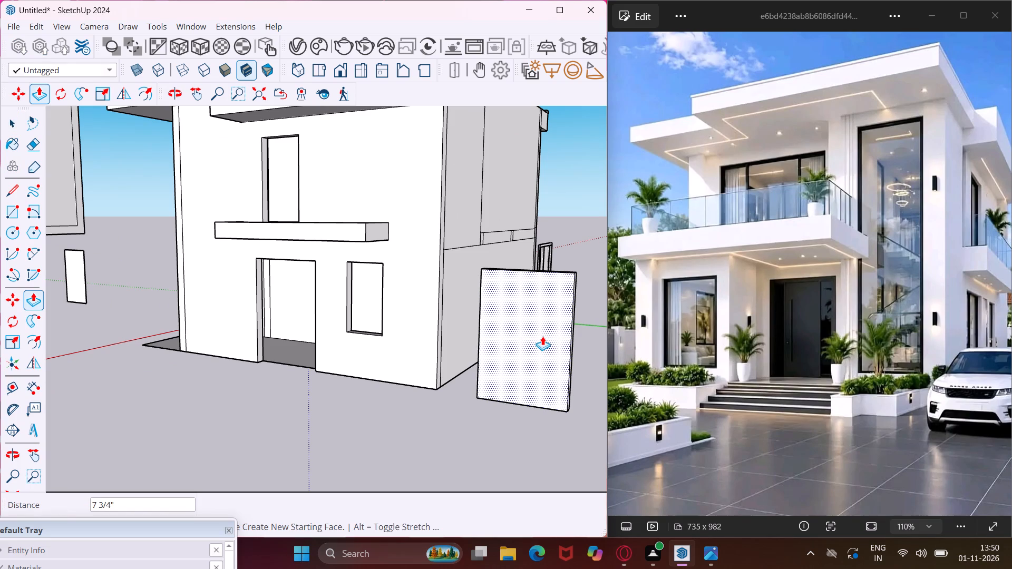
middle_click_drag(542, 336, 427, 368)
scroll(368, 372, "up", 2)
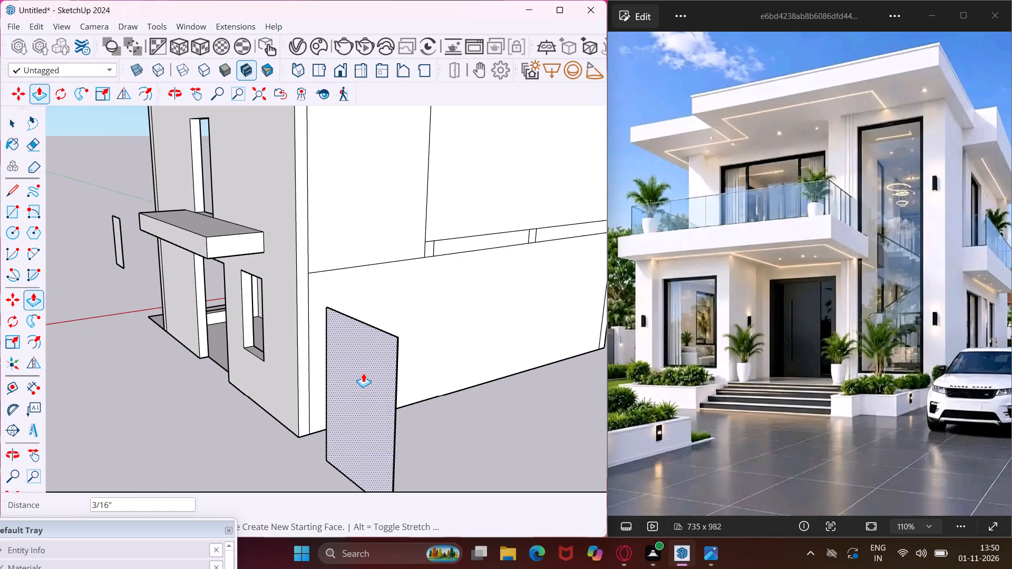
left_click(361, 374)
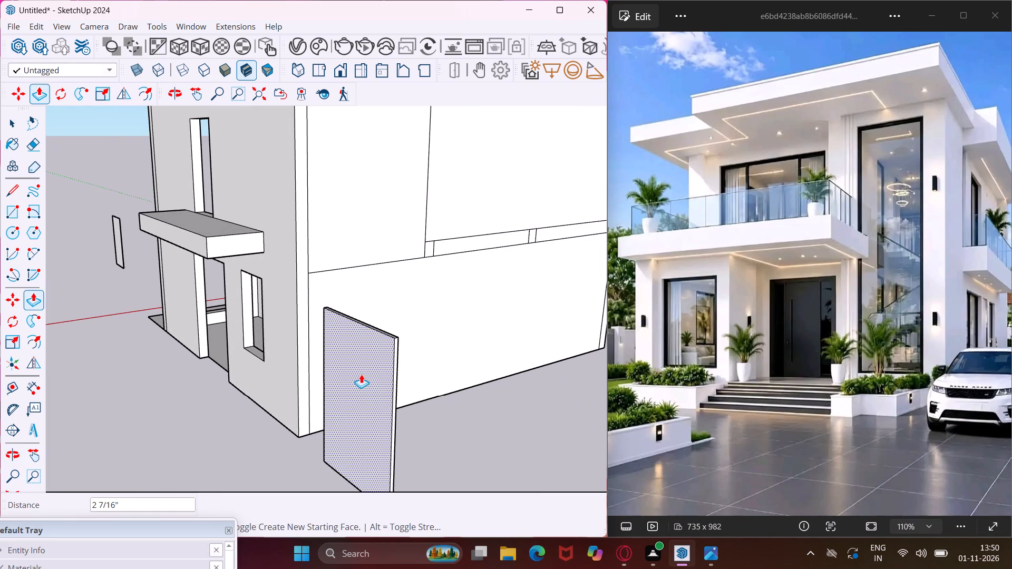
scroll(380, 380, "down", 4)
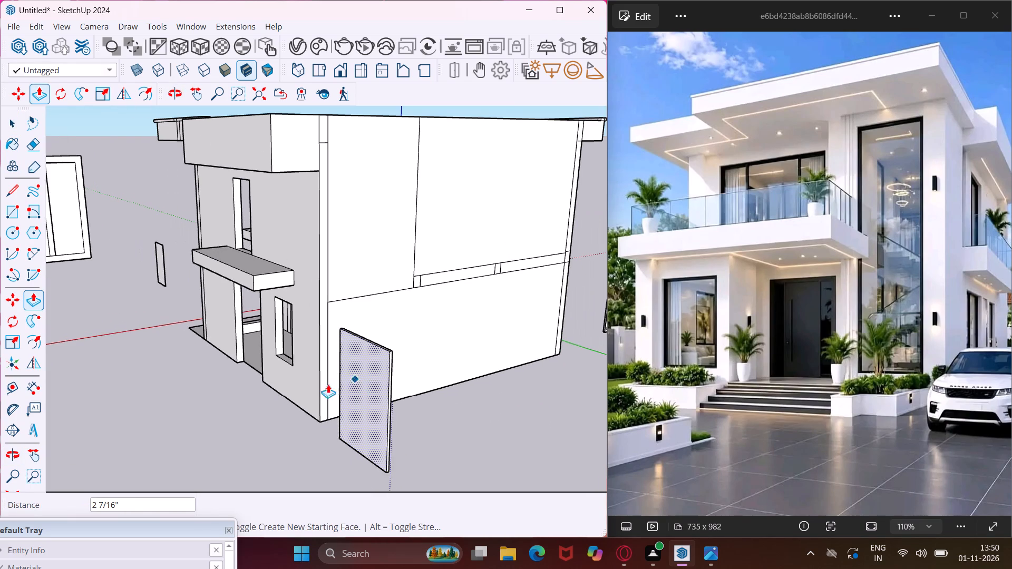
key("Escape")
Extrude the separate window panel in front of the villa by the same thickness of about 2 7/16".
scroll(157, 252, "up", 8)
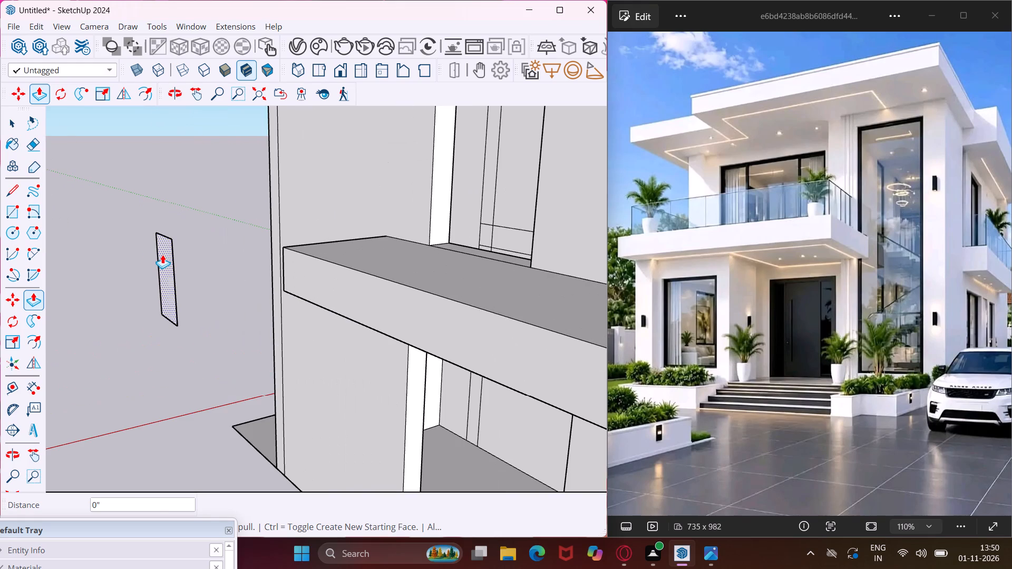
double_click(162, 254)
key("Escape")
key("space")
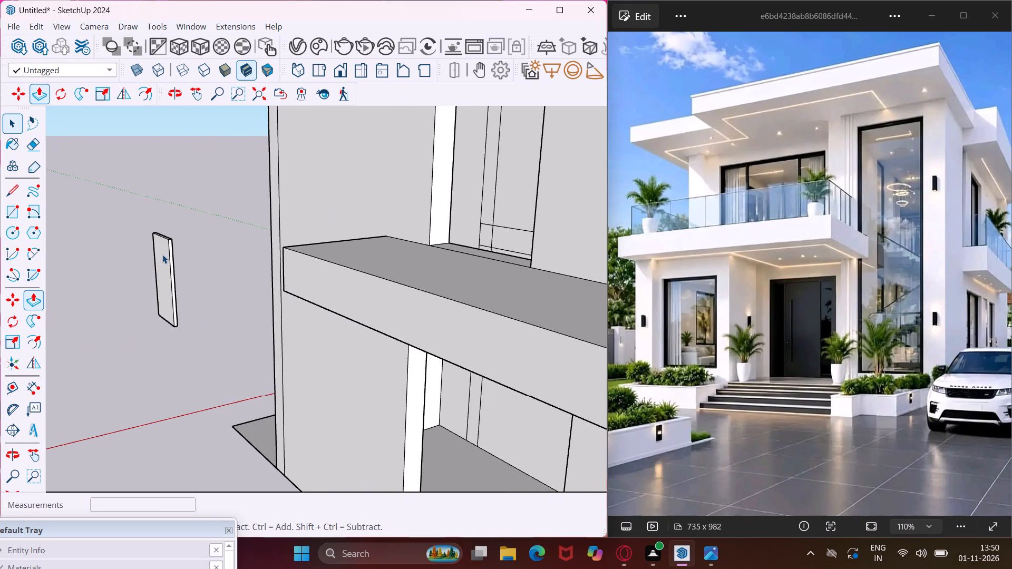
Offset the door panel's face outline inward by about 4 11/16" to form its frame border.
scroll(180, 269, "down", 10)
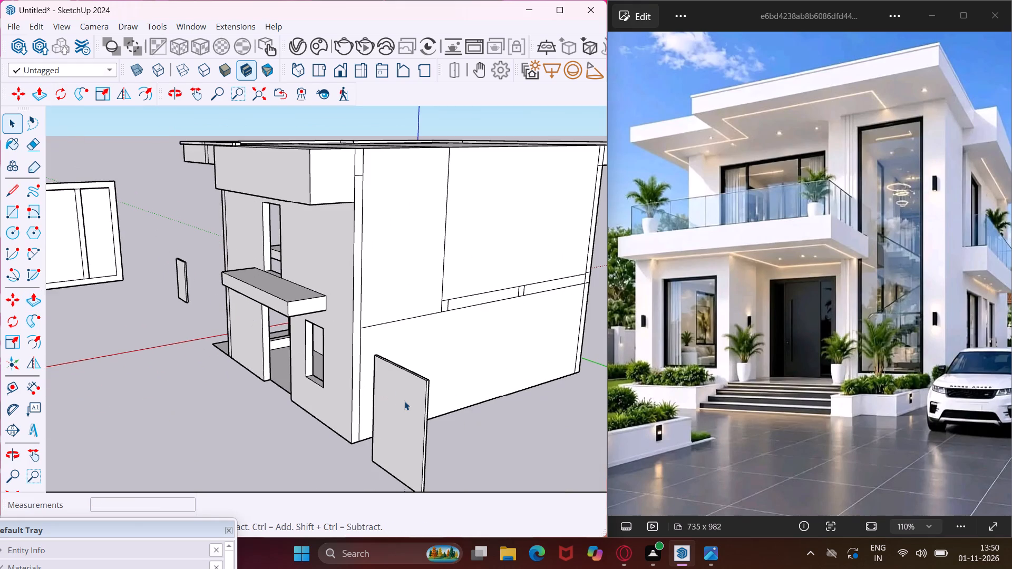
middle_click_drag(407, 403, 498, 392)
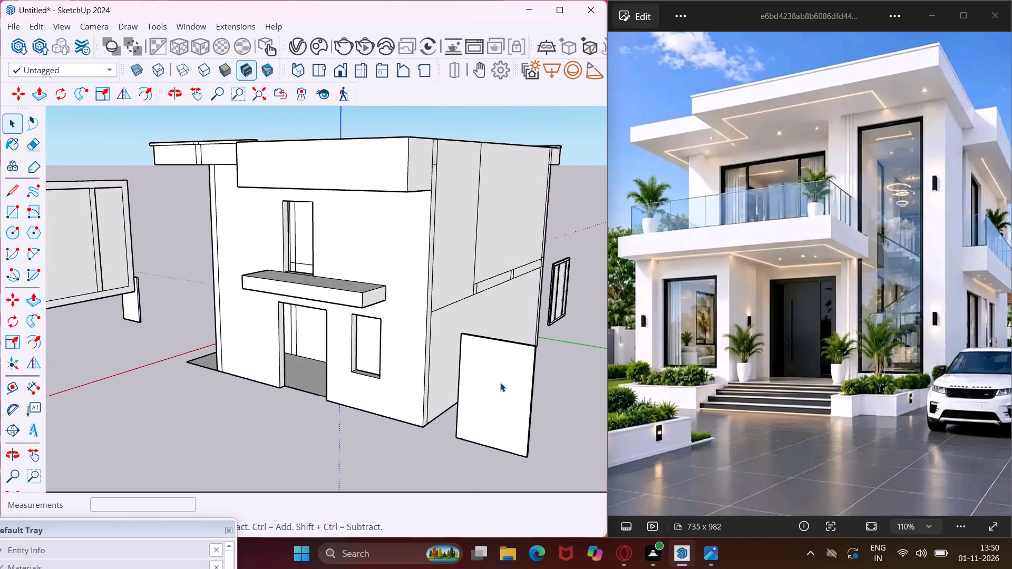
scroll(500, 379, "up", 3)
left_click(500, 378)
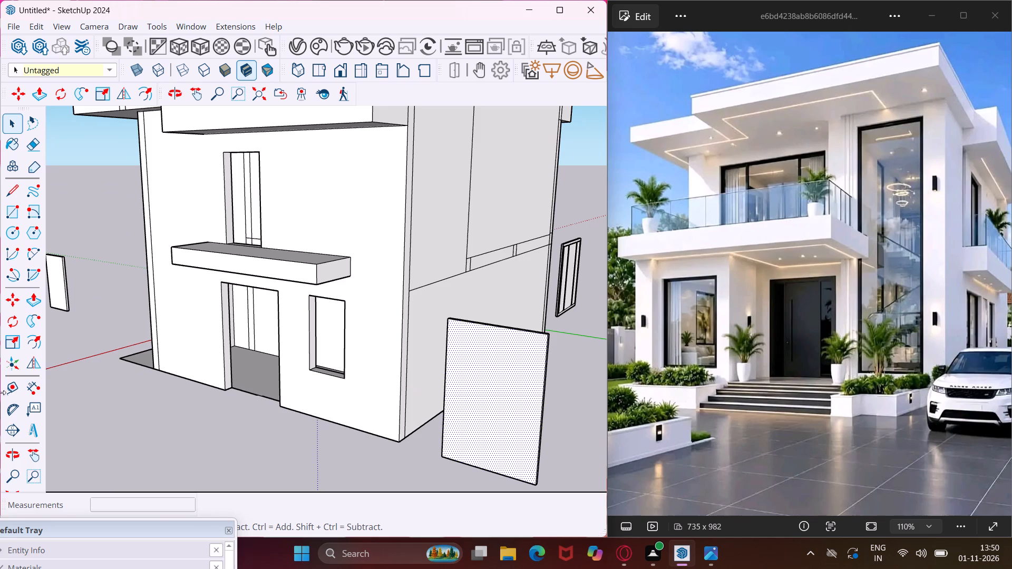
left_click(36, 336)
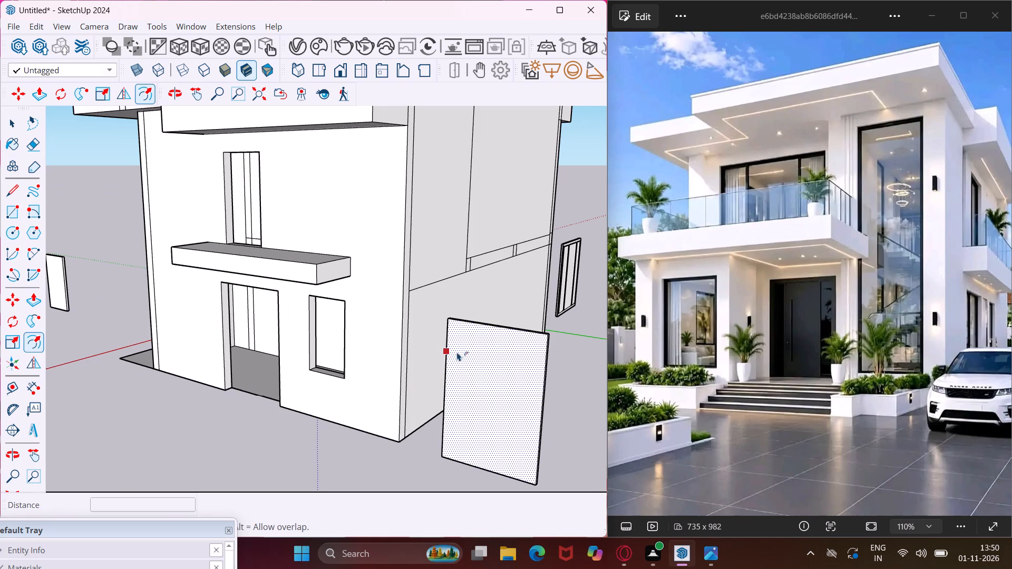
left_click(455, 348)
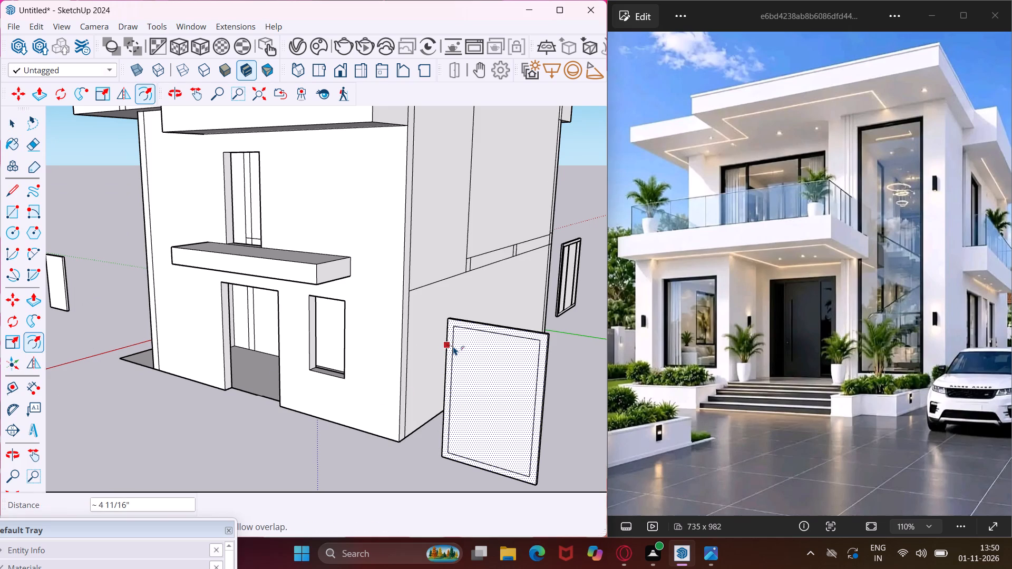
left_click(453, 346)
key("Escape")
key("space")
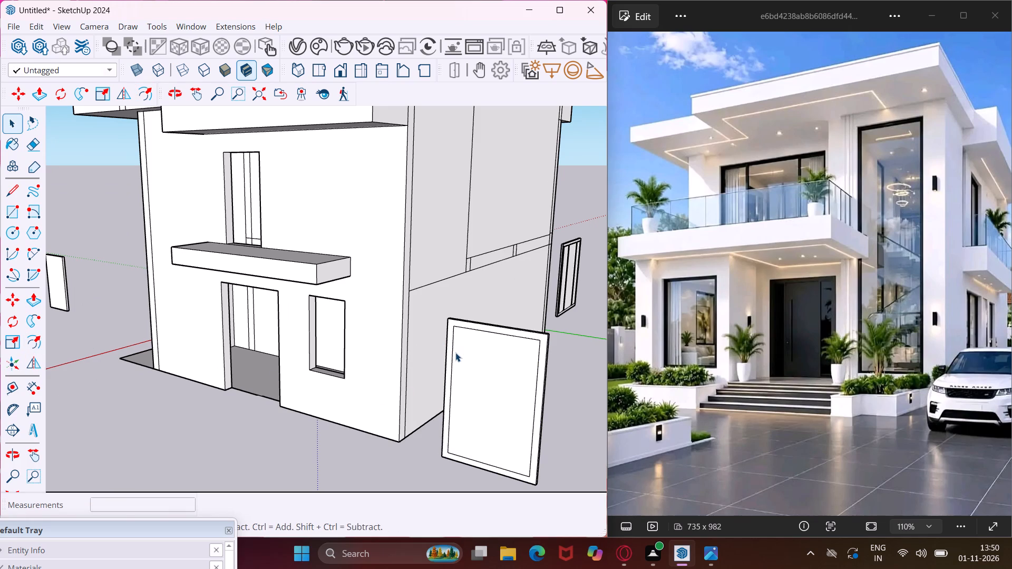
Draw a vertical divider rectangle about 4" by 8' 1" down the middle of the door panel, between the frame's inner top and bottom edges.
left_click(8, 220)
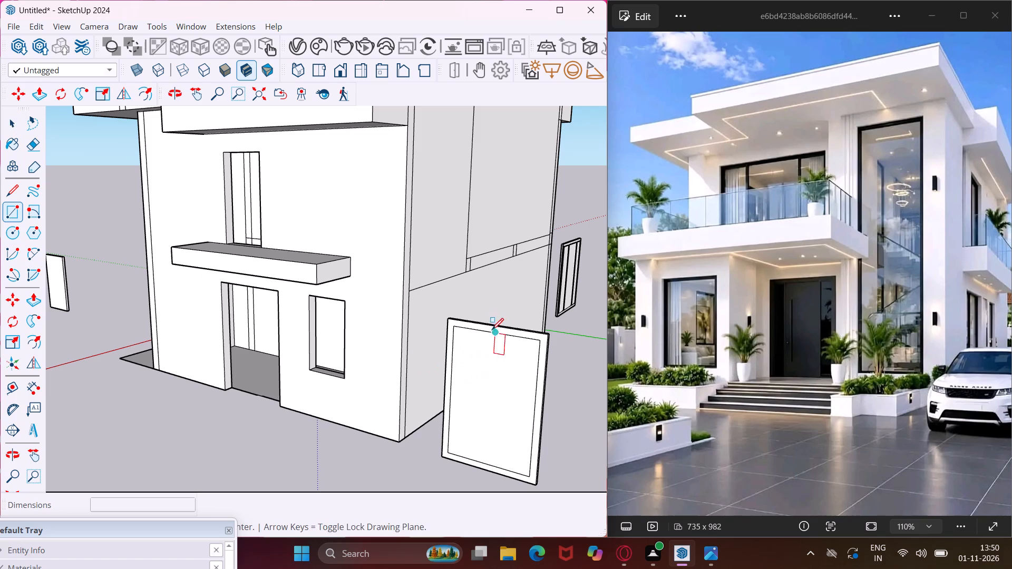
scroll(484, 337, "up", 2)
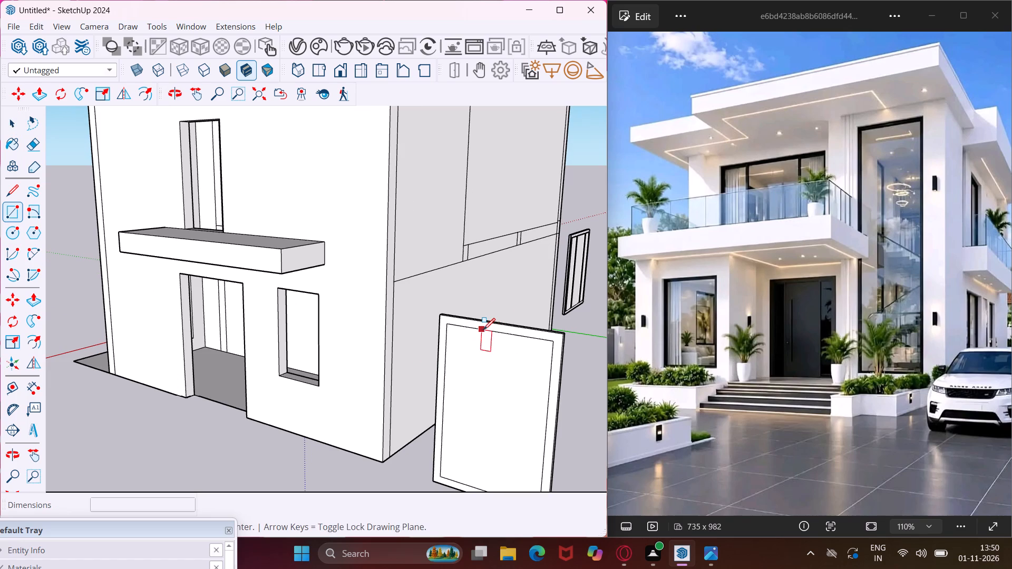
left_click(488, 331)
scroll(498, 360, "down", 4)
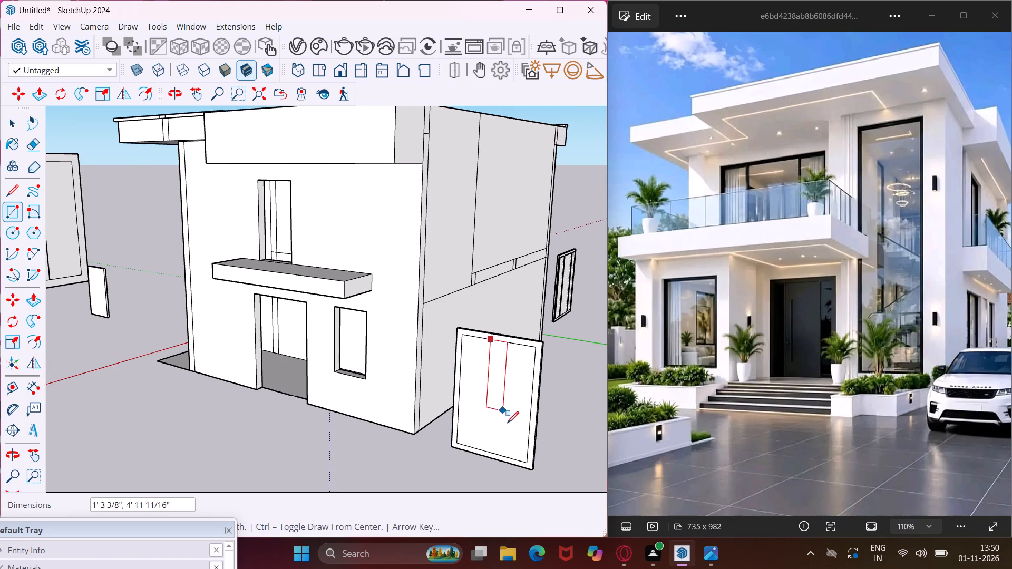
scroll(493, 456, "up", 7)
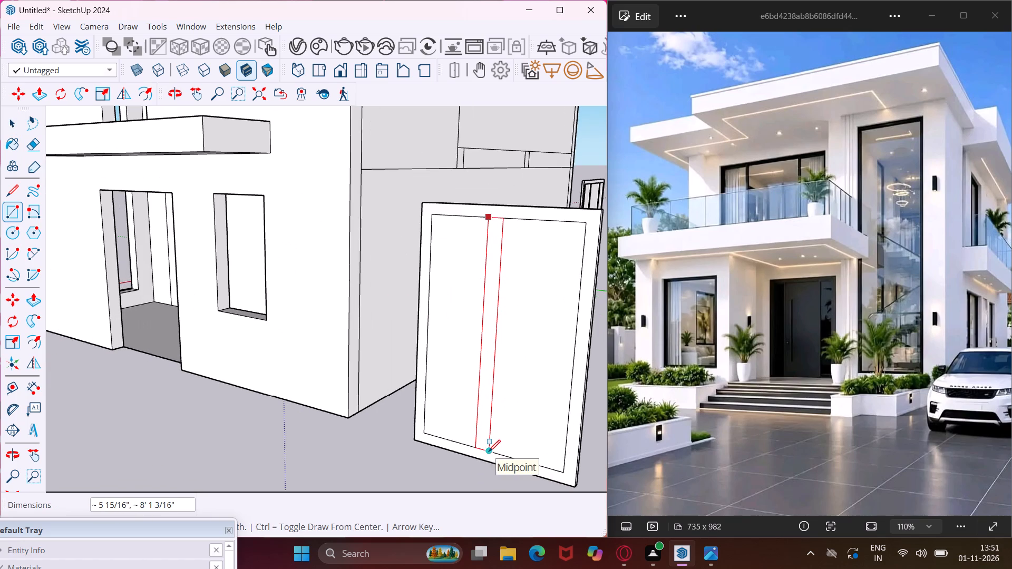
scroll(489, 452, "up", 6)
left_click(482, 449)
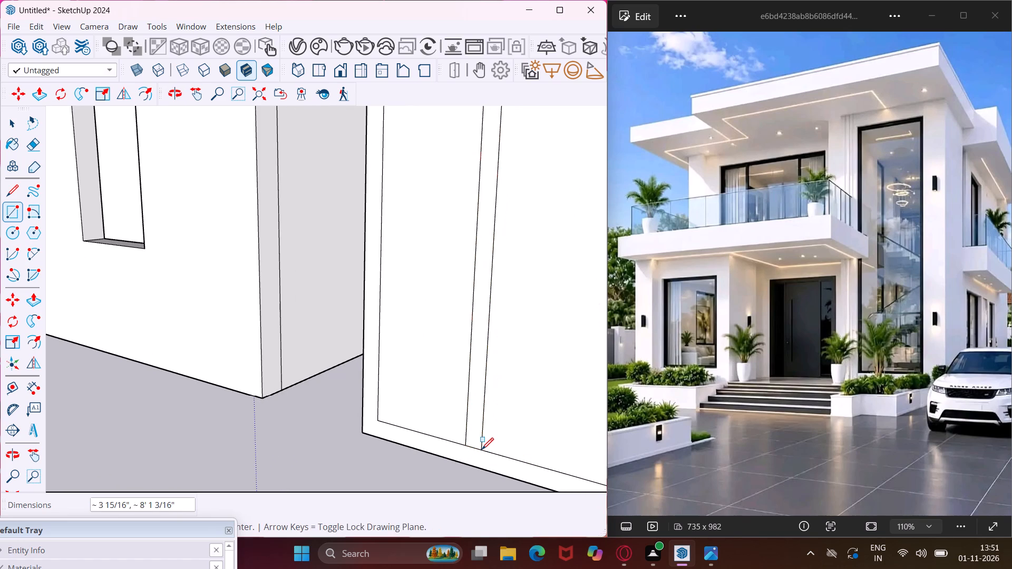
key("Escape")
key("space")
Offset the separate window panel's face outline inward by about 3 1/4" to form its frame border.
scroll(464, 419, "down", 10)
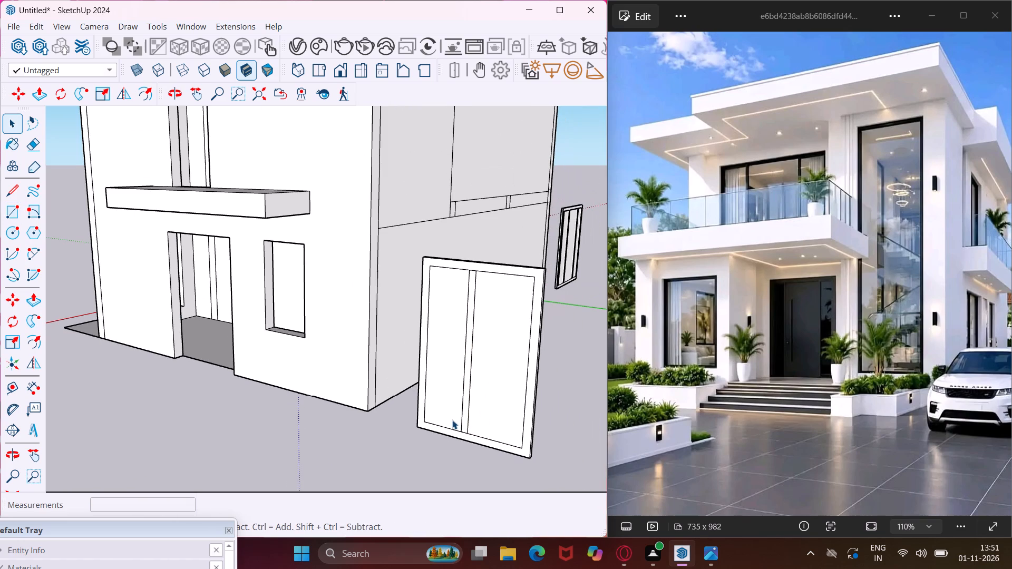
scroll(452, 420, "down", 10)
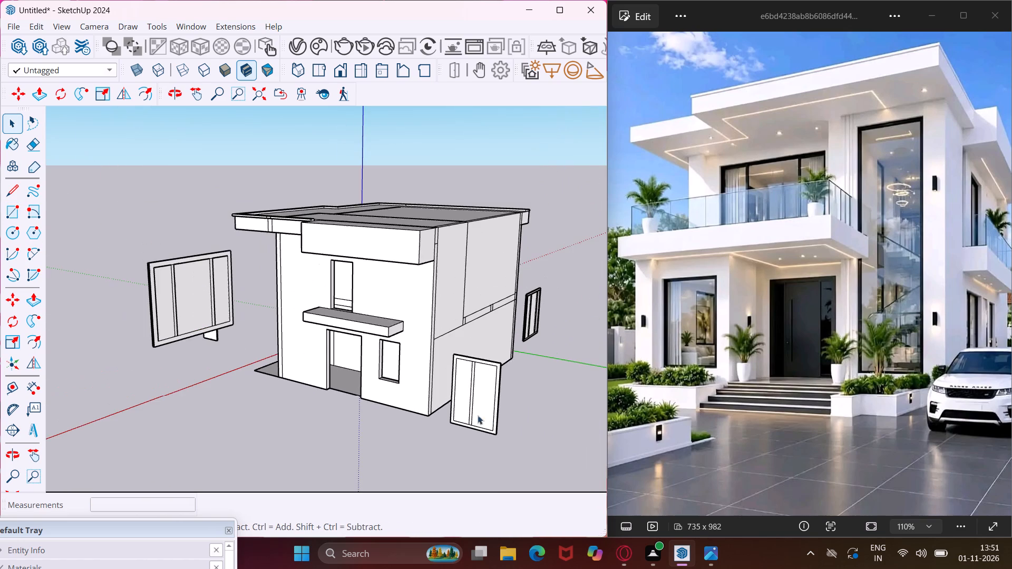
middle_click_drag(168, 385, 373, 398)
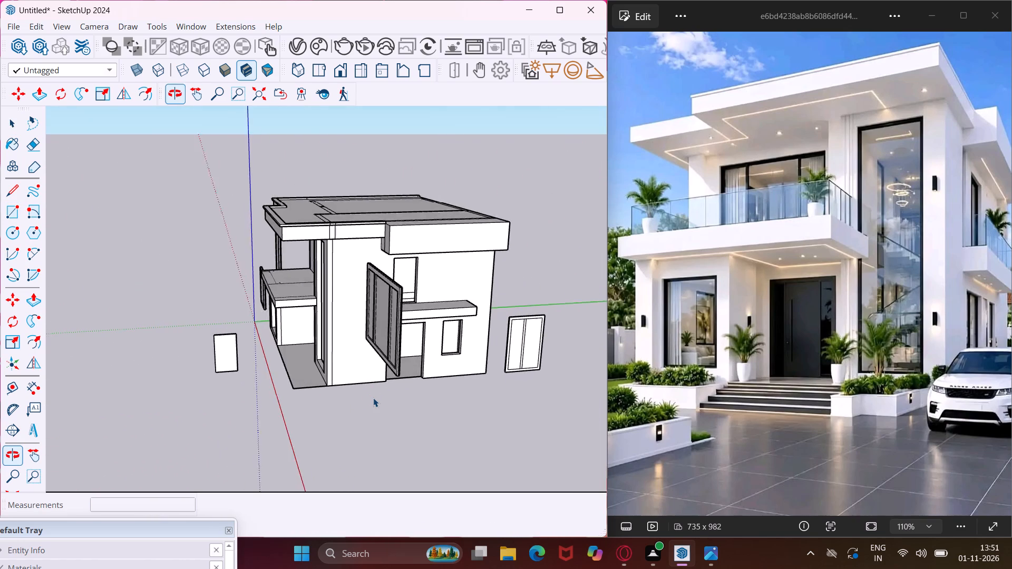
scroll(373, 398, "up", 1)
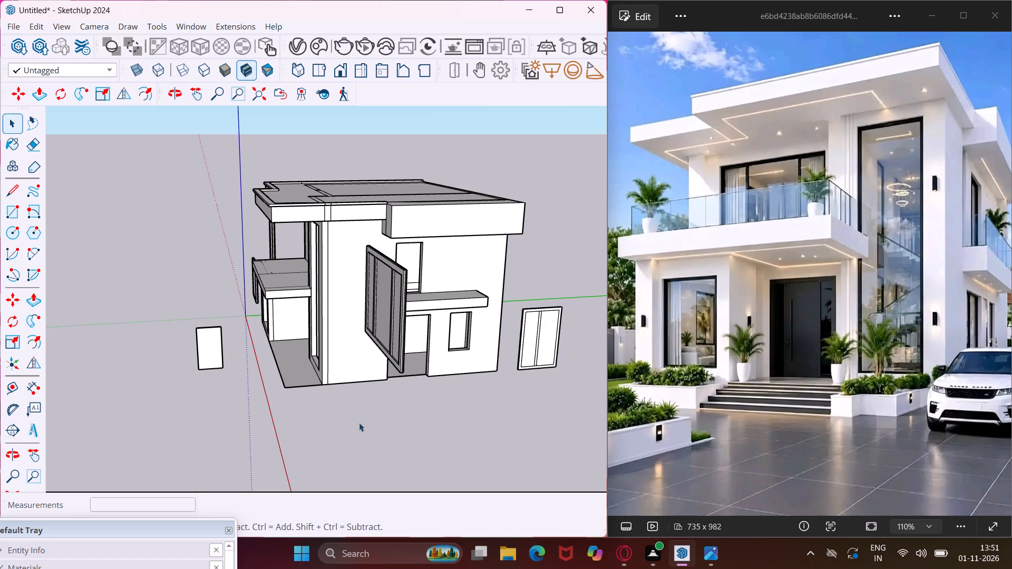
scroll(197, 346, "up", 8)
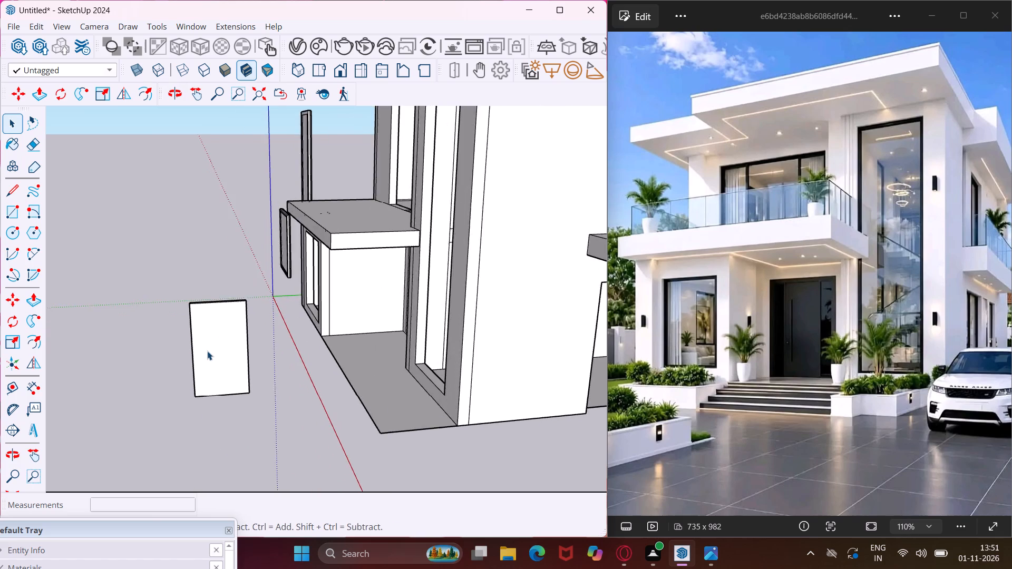
scroll(205, 354, "up", 5)
middle_click_drag(210, 354, 293, 362)
scroll(315, 341, "up", 4)
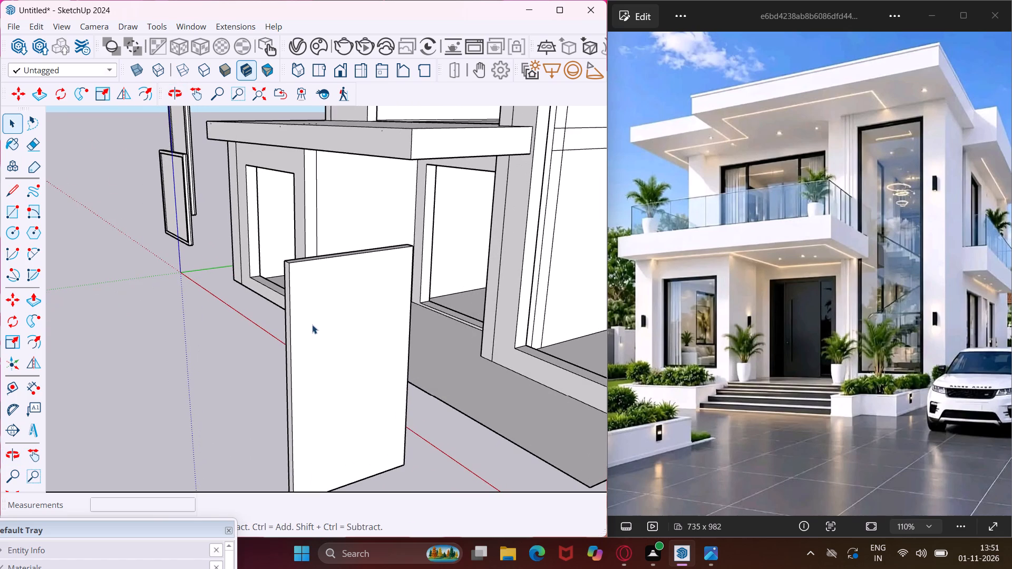
left_click(312, 320)
left_click(31, 338)
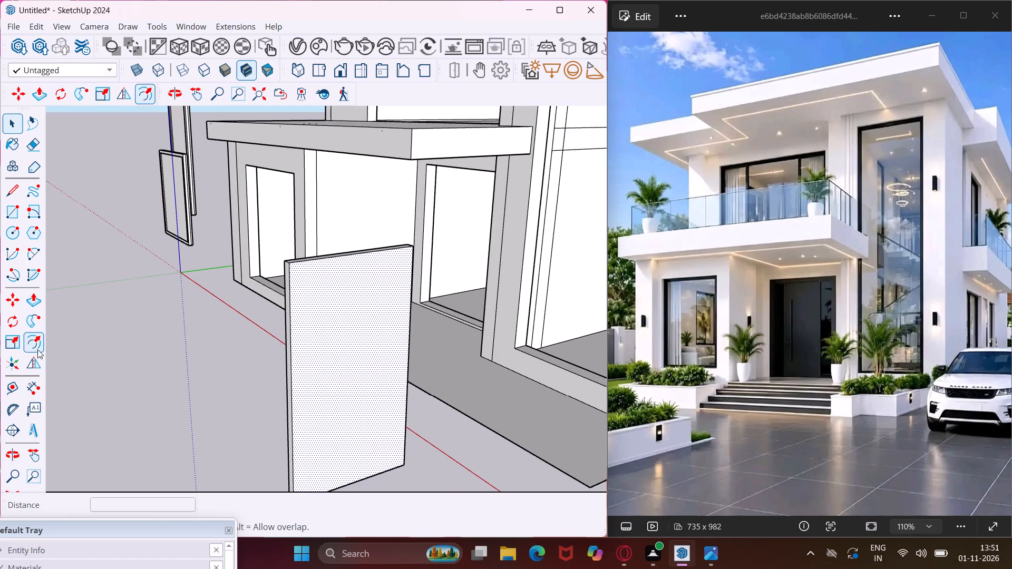
left_click(304, 344)
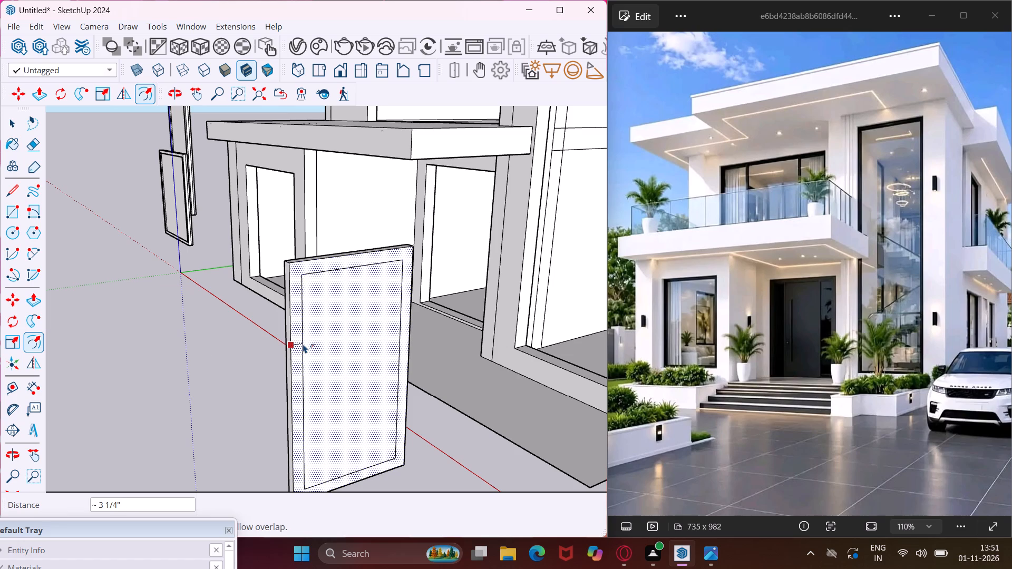
left_click(303, 344)
key("Escape")
key("space")
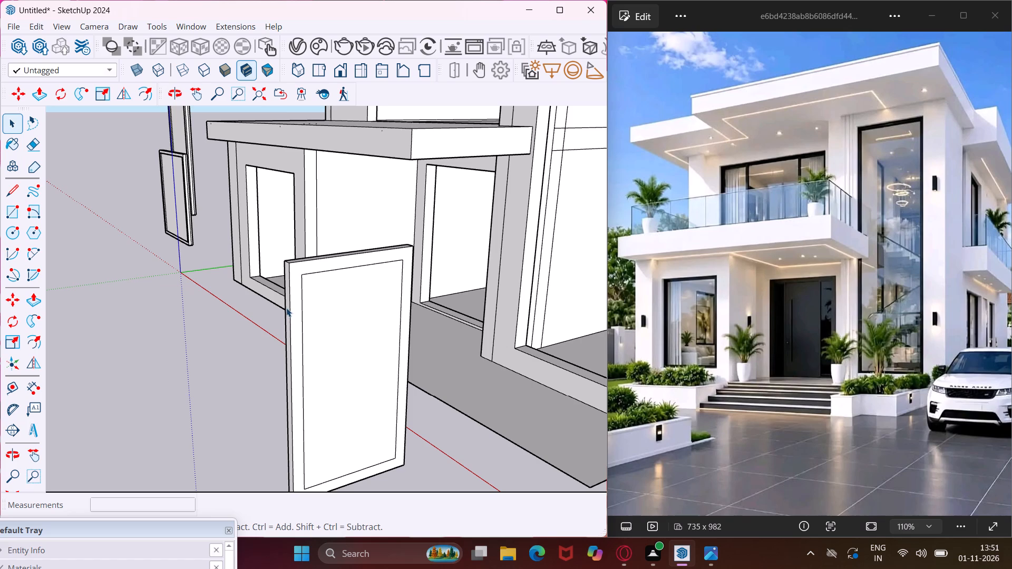
Push the window panel's back face in about 1 1/4" to thin the panel.
scroll(295, 275, "up", 12)
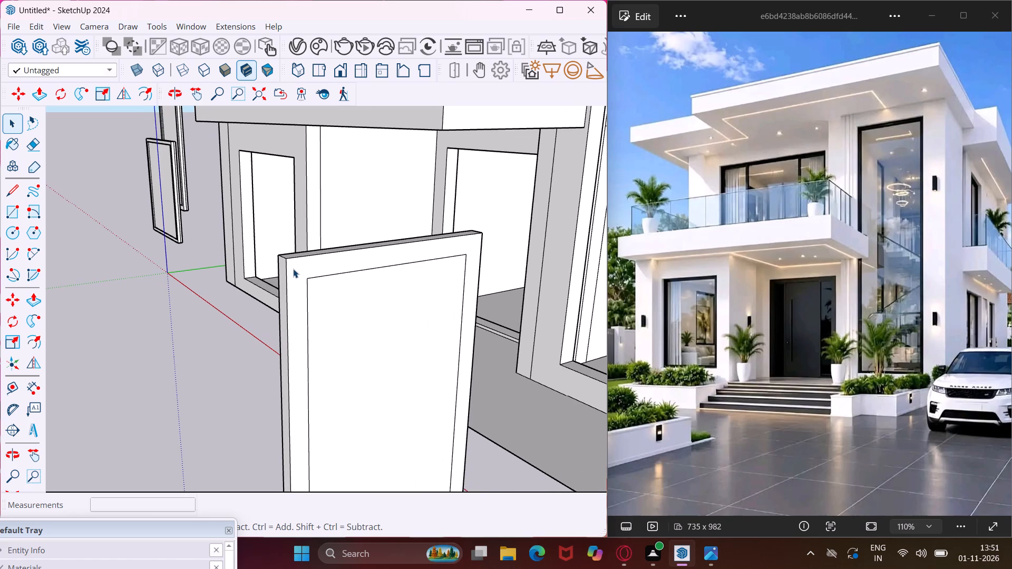
middle_click_drag(293, 269, 611, 283)
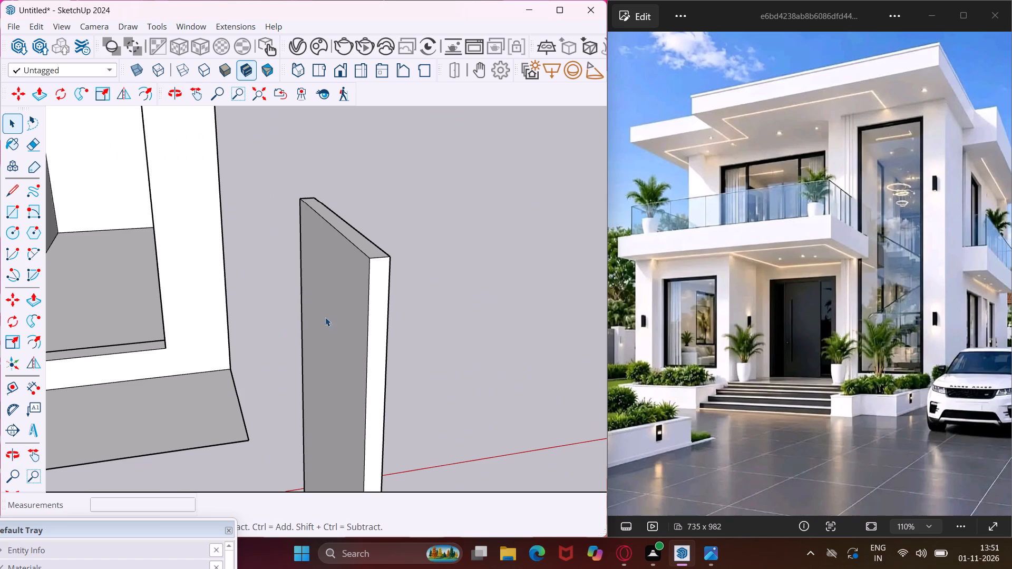
left_click(329, 317)
key("p")
left_click(329, 317)
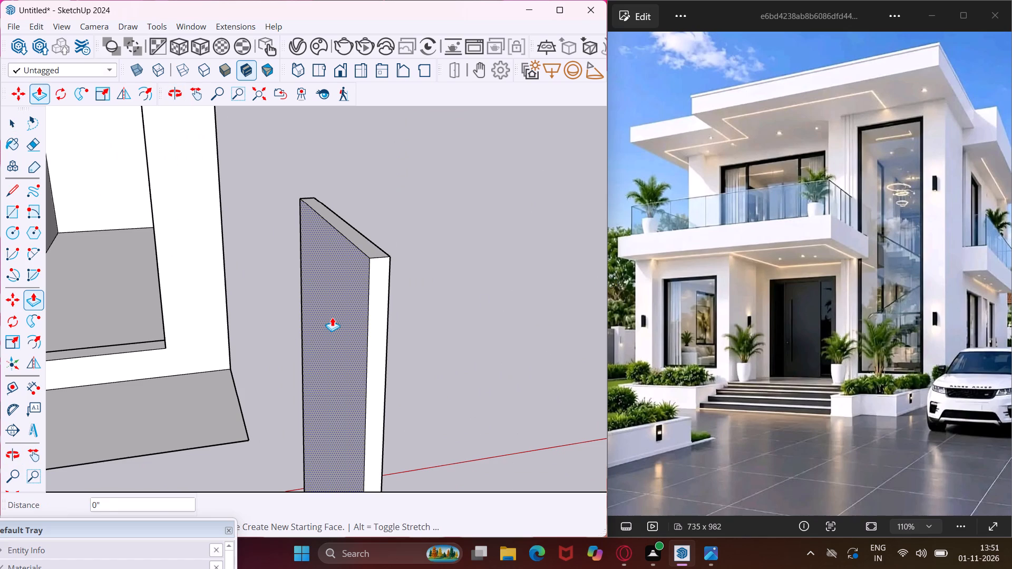
left_click(337, 311)
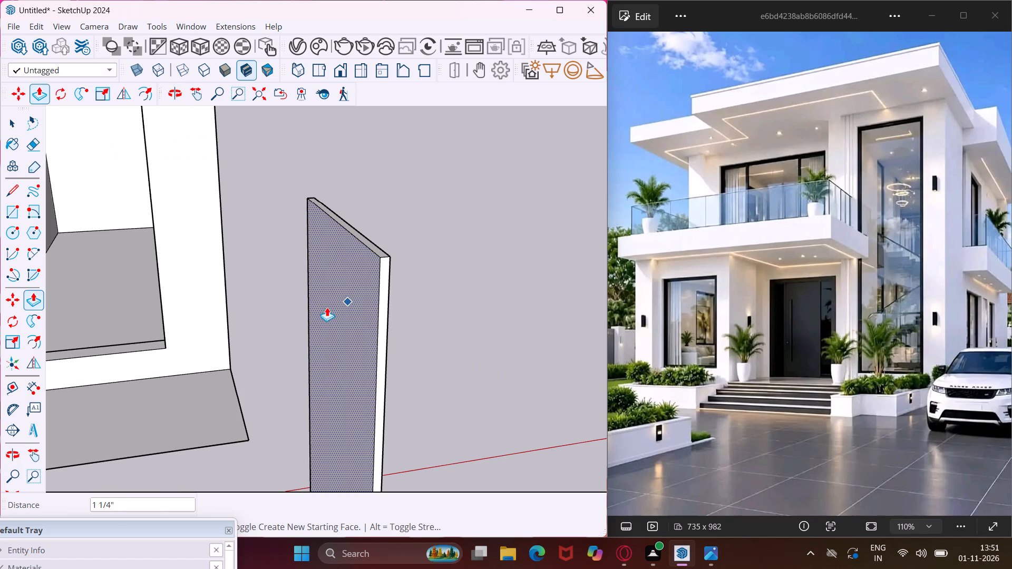
key("Escape")
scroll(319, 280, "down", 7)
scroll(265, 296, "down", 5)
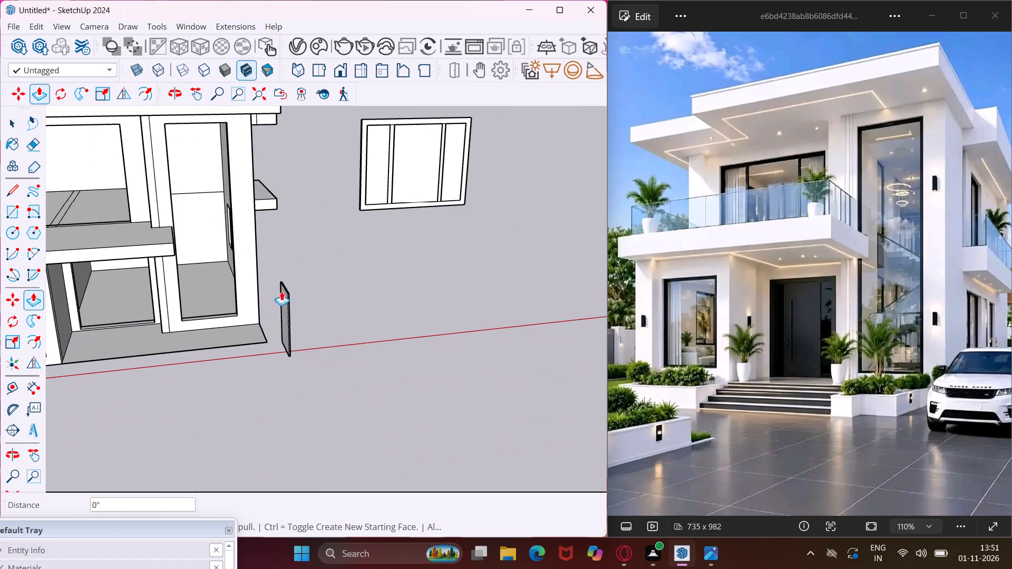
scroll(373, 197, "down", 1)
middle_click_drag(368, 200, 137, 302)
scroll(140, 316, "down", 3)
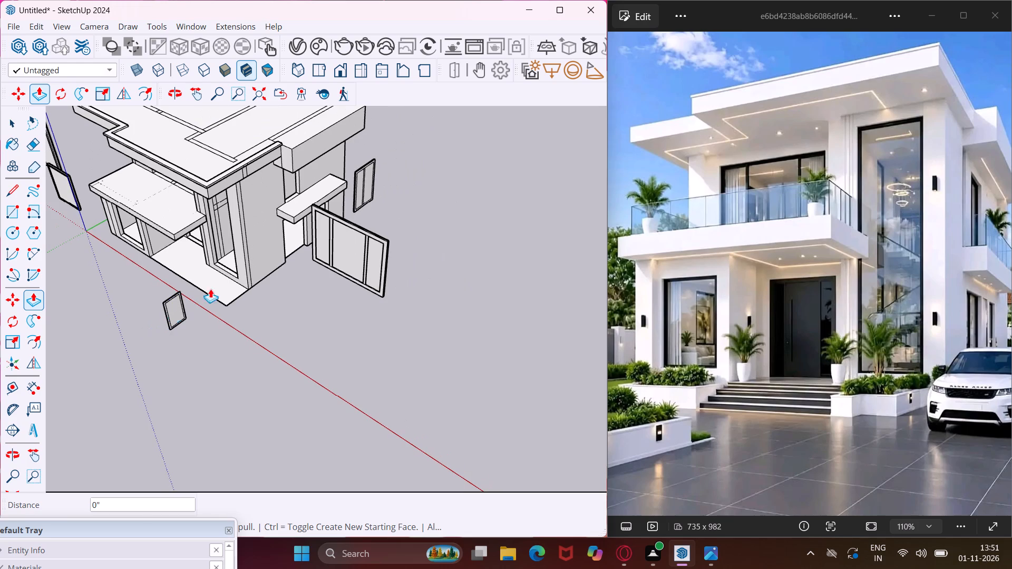
Push the door panel's back face in about 1 1/2" to thin the panel.
scroll(369, 150, "up", 18)
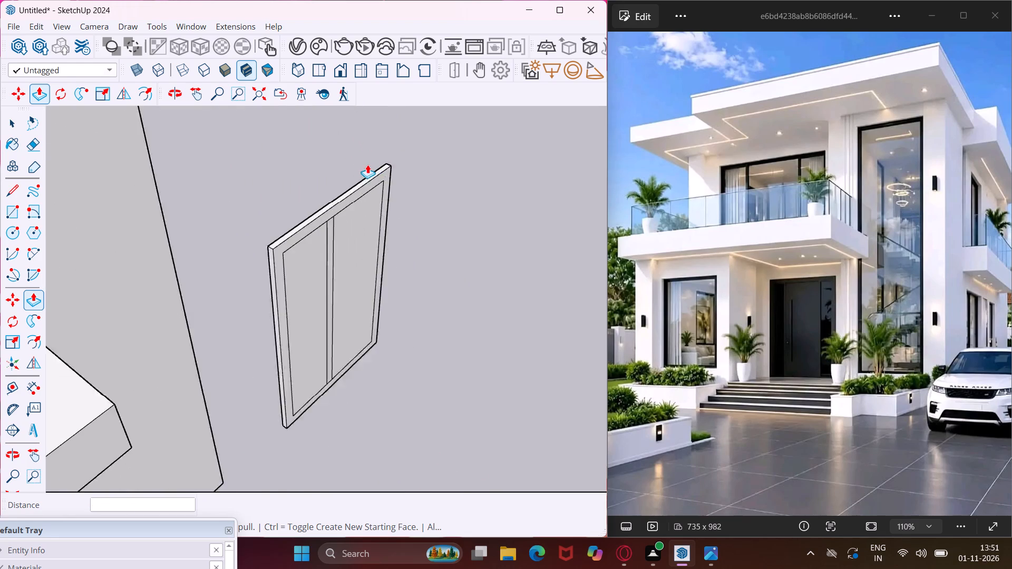
scroll(367, 164, "up", 7)
middle_click_drag(324, 219, 495, 201)
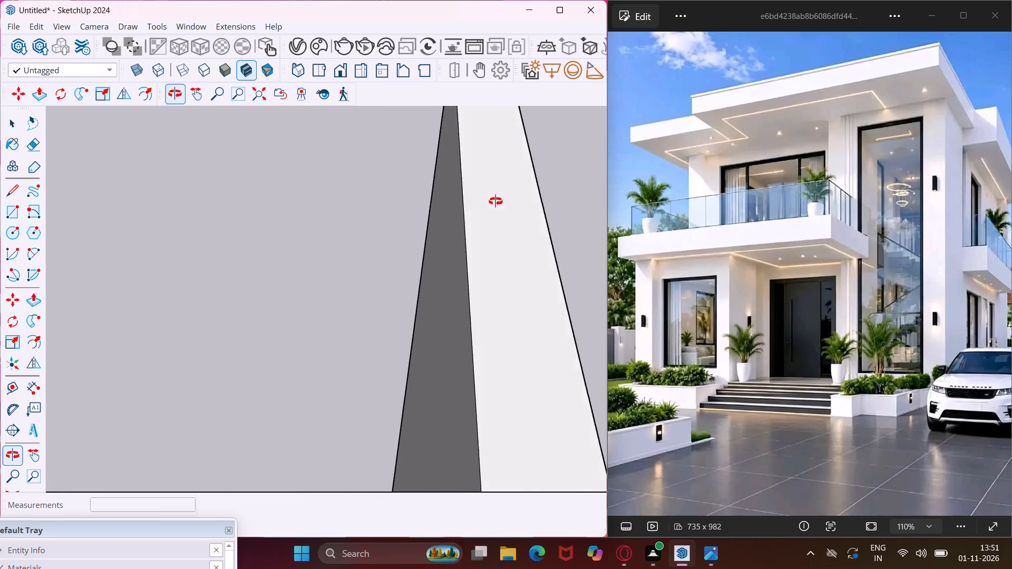
middle_click_drag(495, 201, 503, 194)
left_click(459, 236)
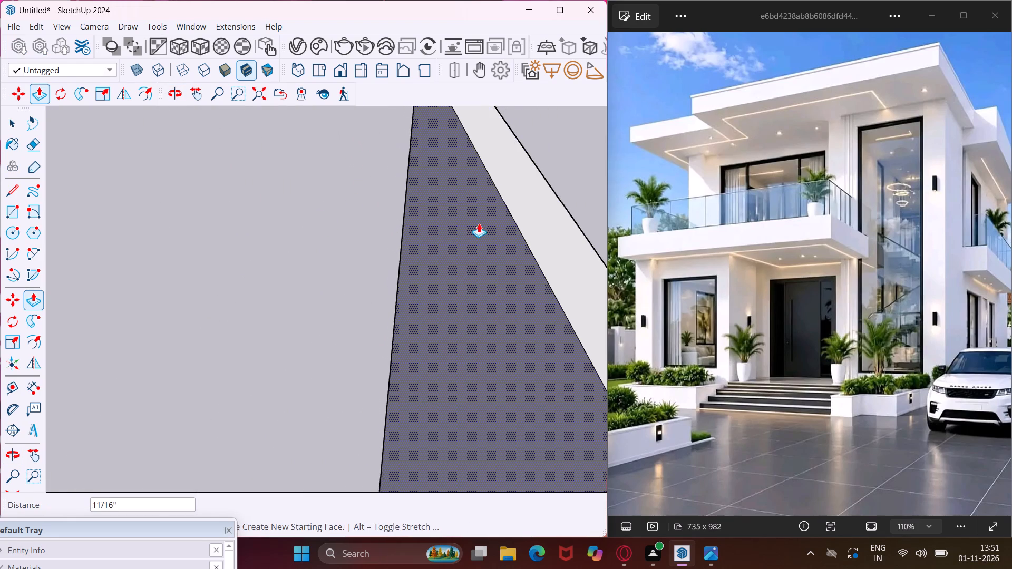
left_click(501, 217)
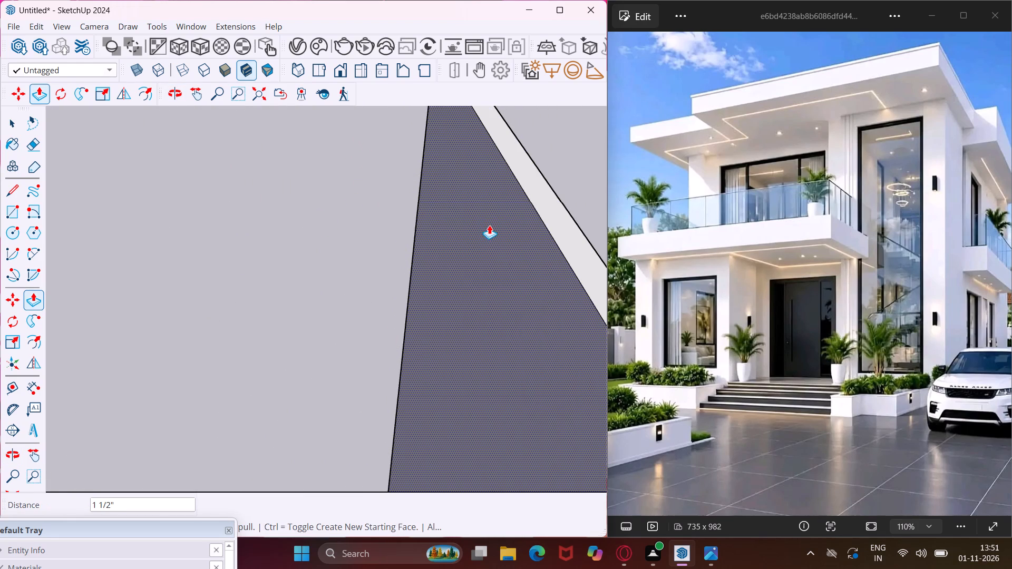
Pull the door panel's frame border out about 1/2" from the panes and ease it back about 1/8".
middle_click_drag(472, 240, 307, 211)
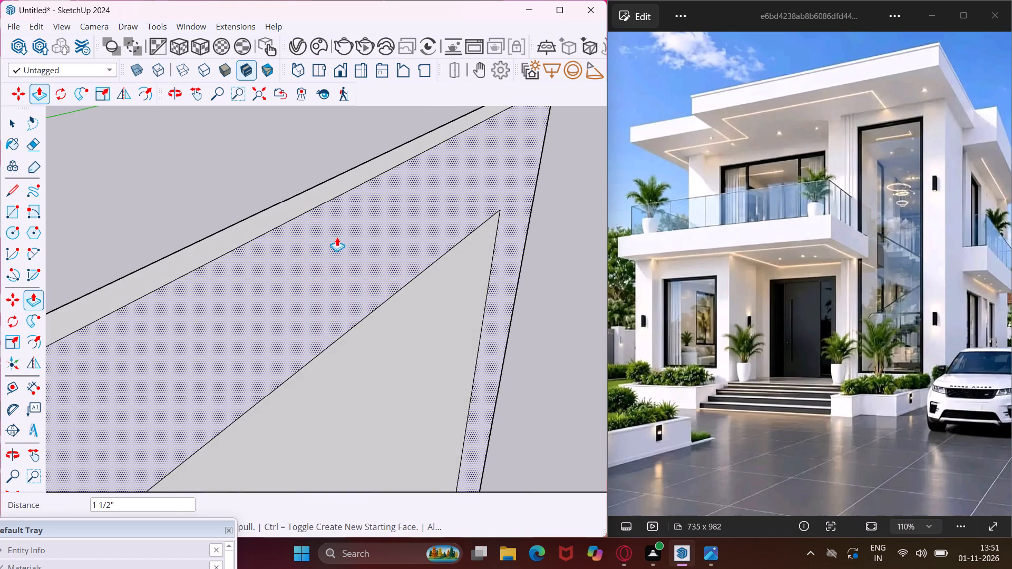
left_click(336, 237)
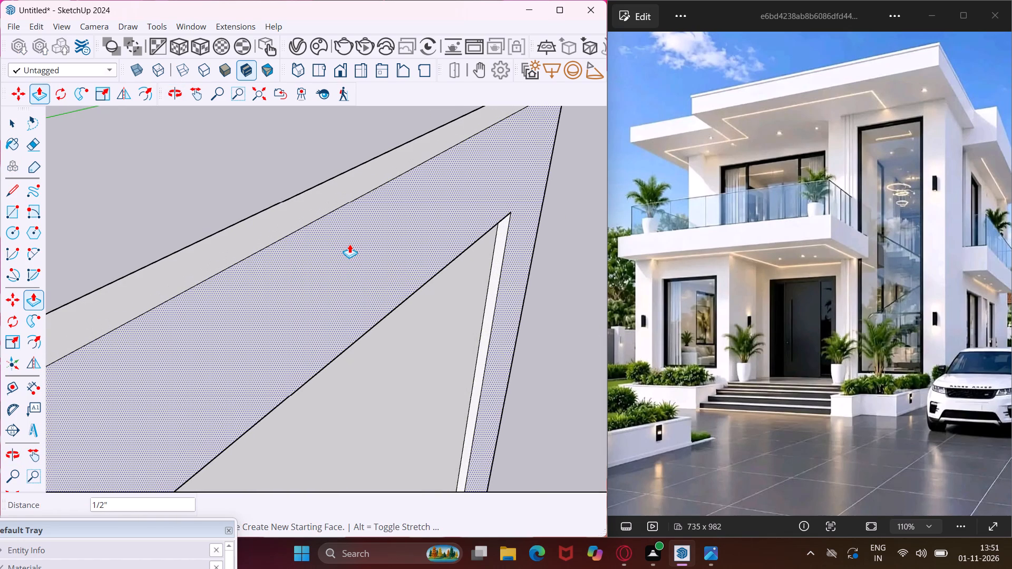
left_click(349, 244)
left_click(354, 250)
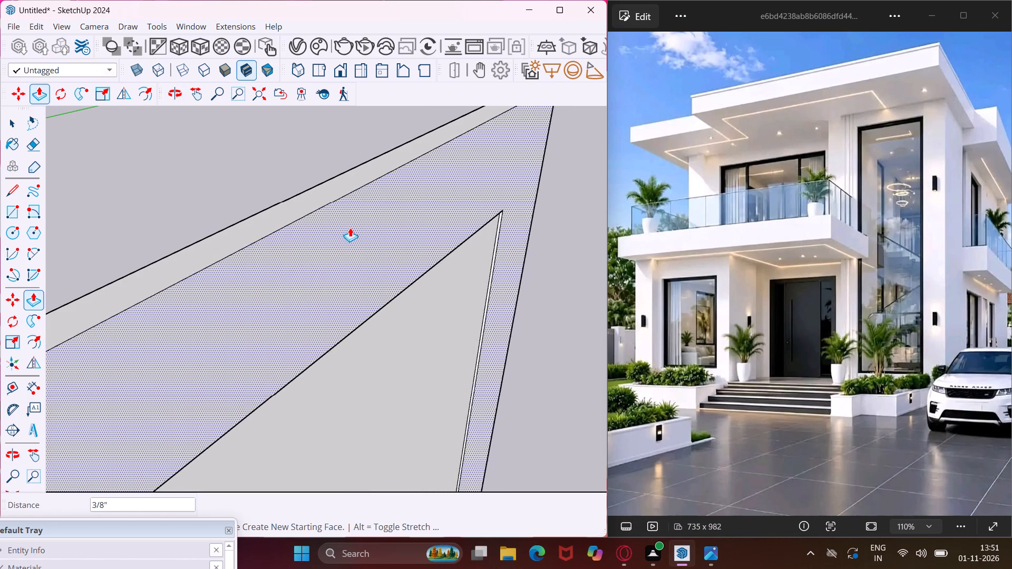
left_click(355, 233)
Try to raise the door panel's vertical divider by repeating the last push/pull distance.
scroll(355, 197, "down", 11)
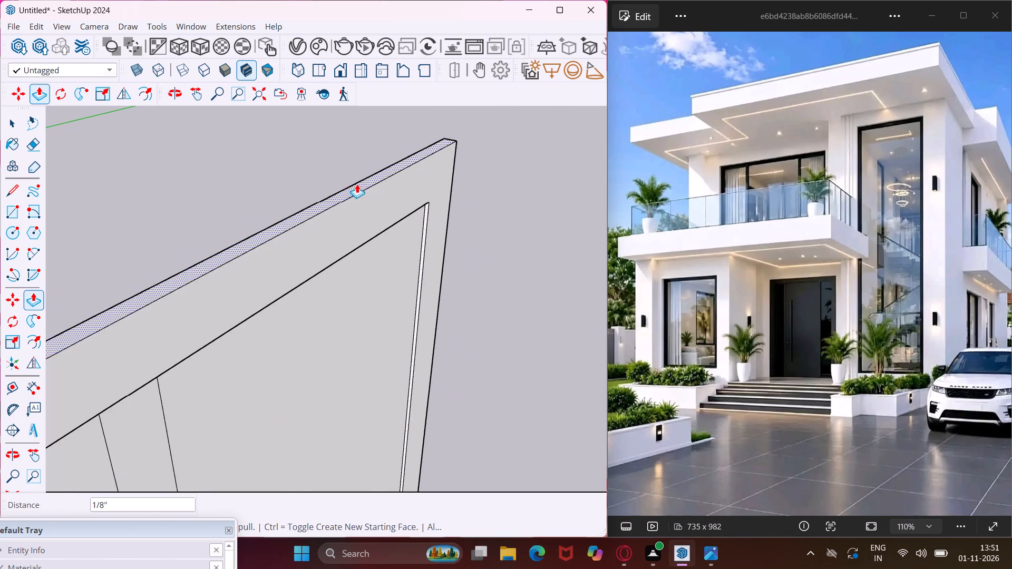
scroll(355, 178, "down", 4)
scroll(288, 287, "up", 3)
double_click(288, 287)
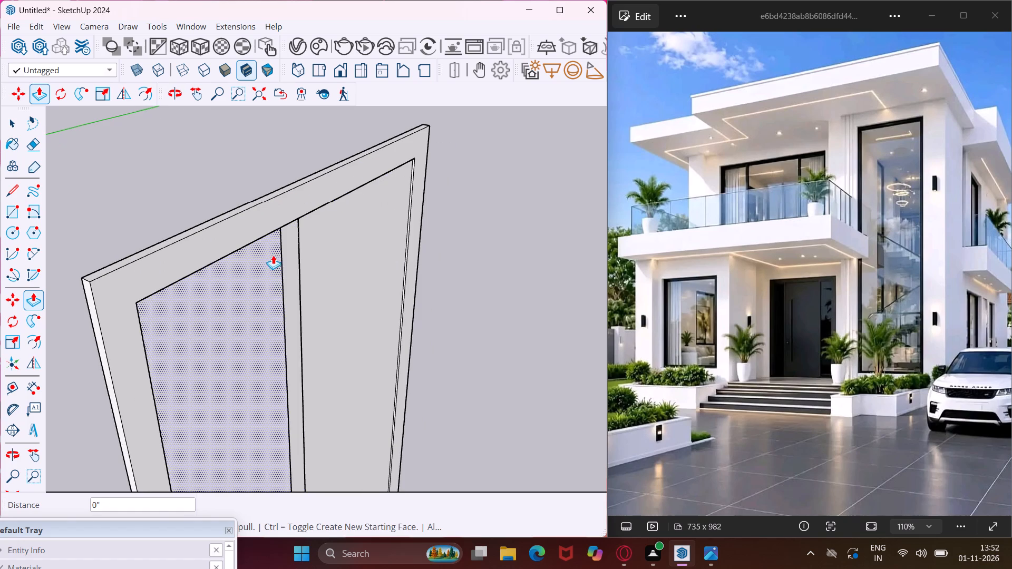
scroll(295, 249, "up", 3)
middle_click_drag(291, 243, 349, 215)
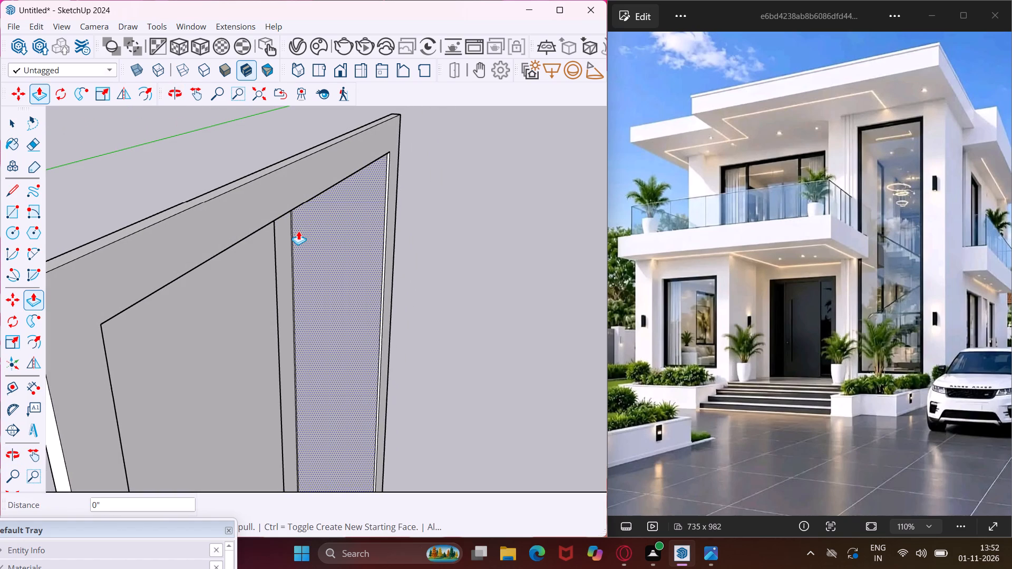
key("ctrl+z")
Pull the door panel's vertical divider out about 3/8" to sit flush with the frame border.
left_click(287, 231)
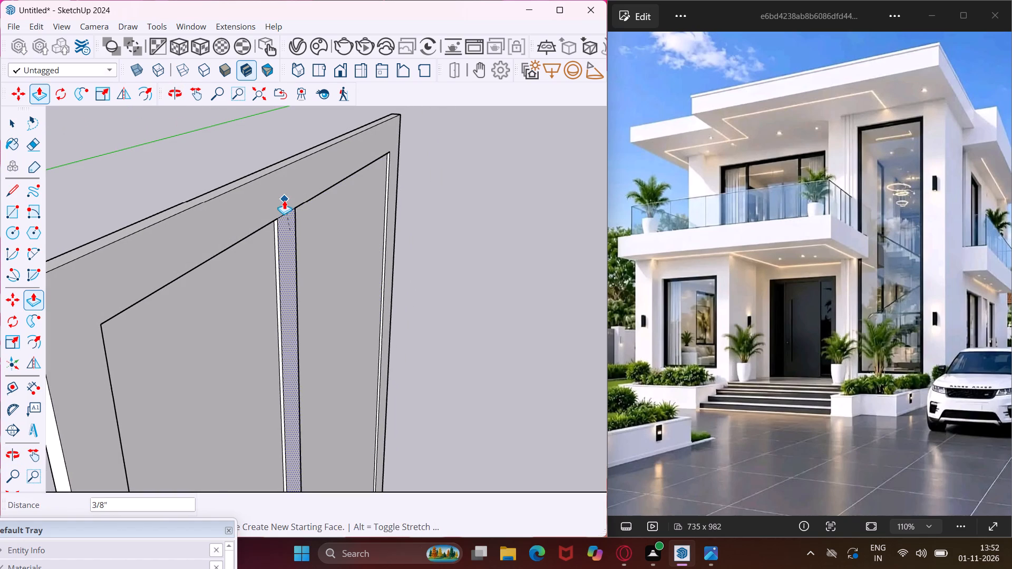
left_click(284, 200)
Repeat the 3/8" pull on the frame border of the separate window panel in front of the house.
scroll(326, 166, "down", 17)
scroll(329, 184, "down", 6)
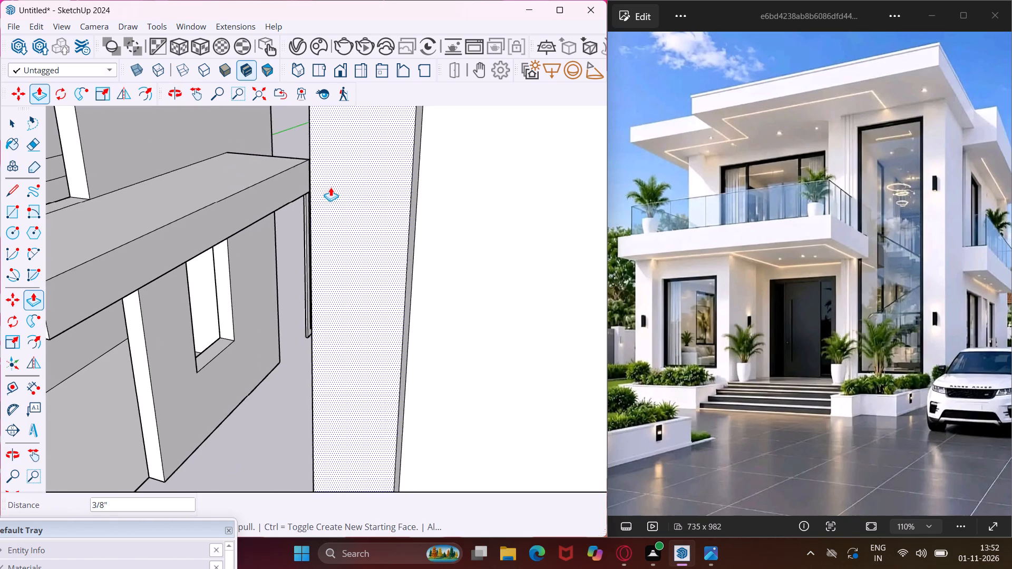
scroll(329, 185, "down", 13)
scroll(298, 228, "down", 14)
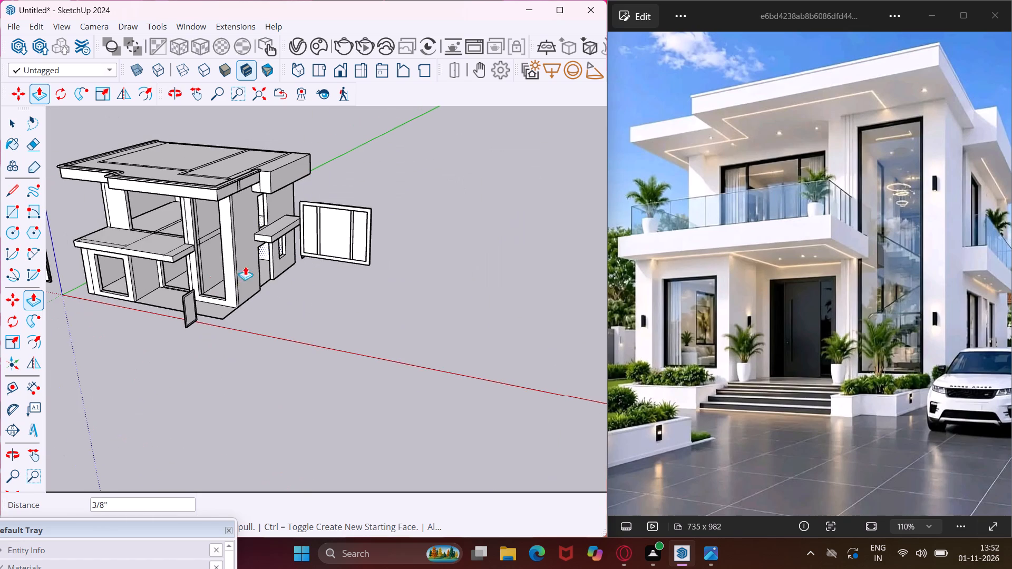
scroll(189, 300, "up", 16)
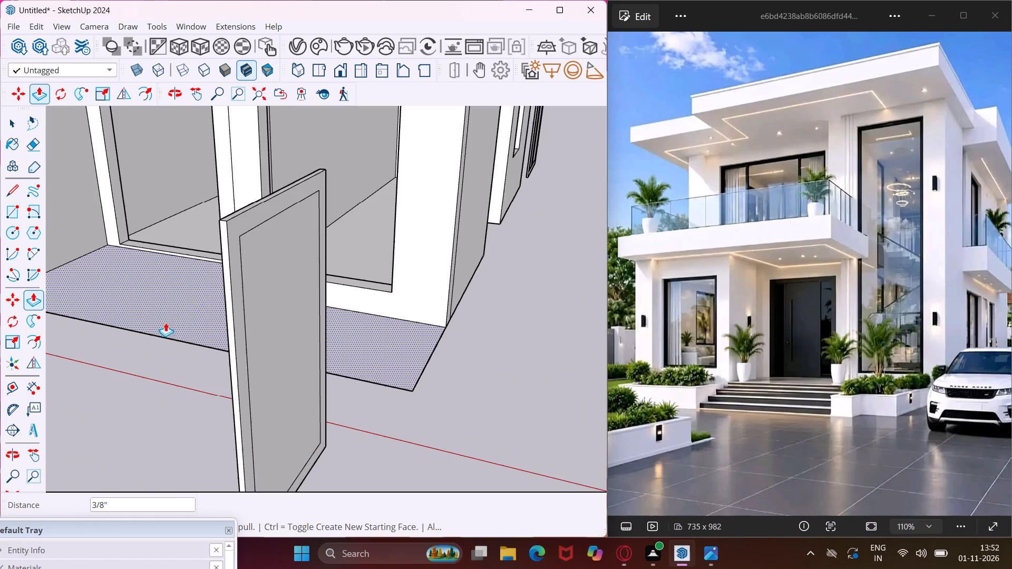
scroll(246, 240, "up", 4)
double_click(231, 221)
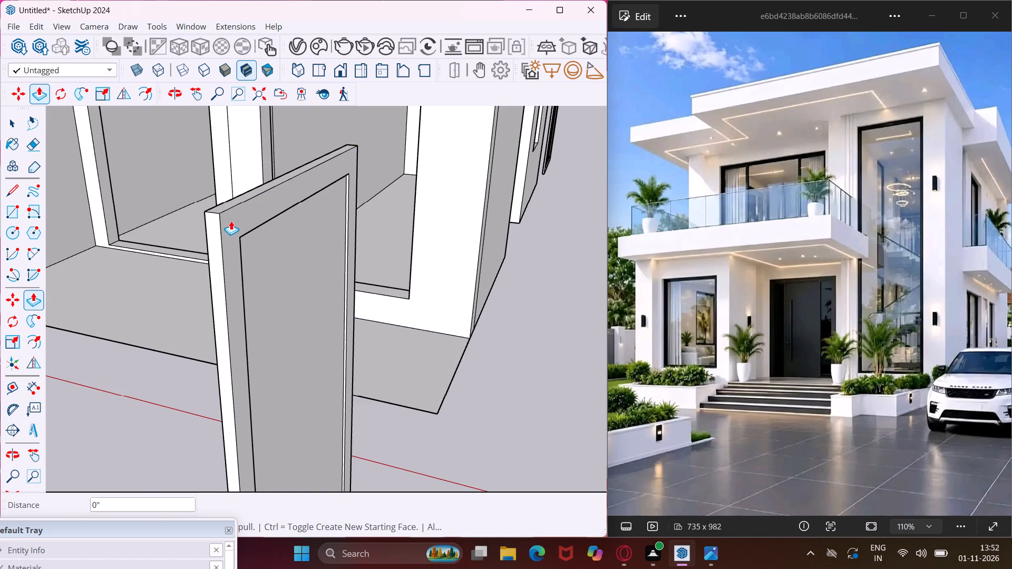
Pull the window panel's frame border out a further 2 3/16" or so to deepen the frame around the glass pane.
left_click(227, 231)
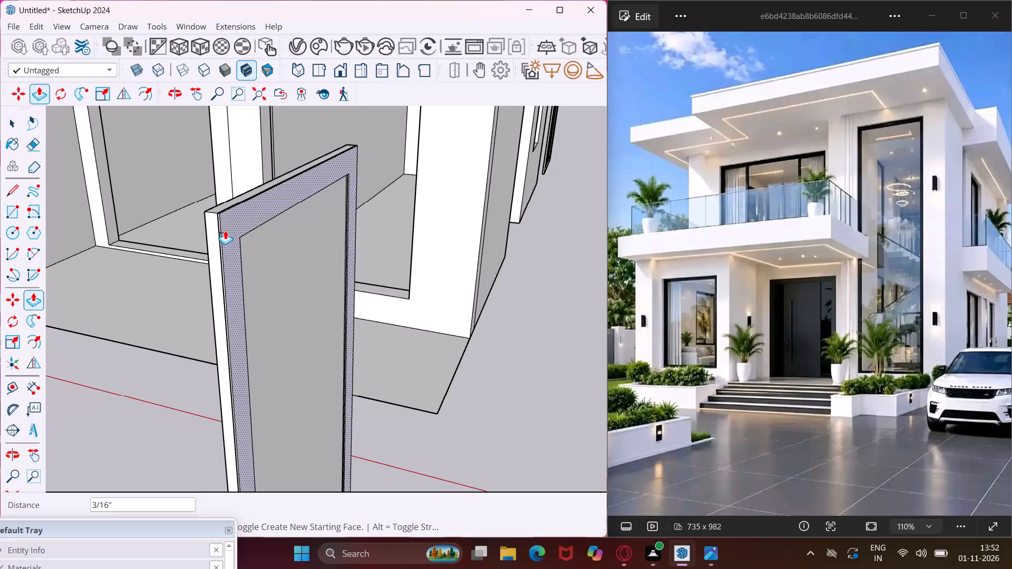
middle_click_drag(201, 219, 212, 218)
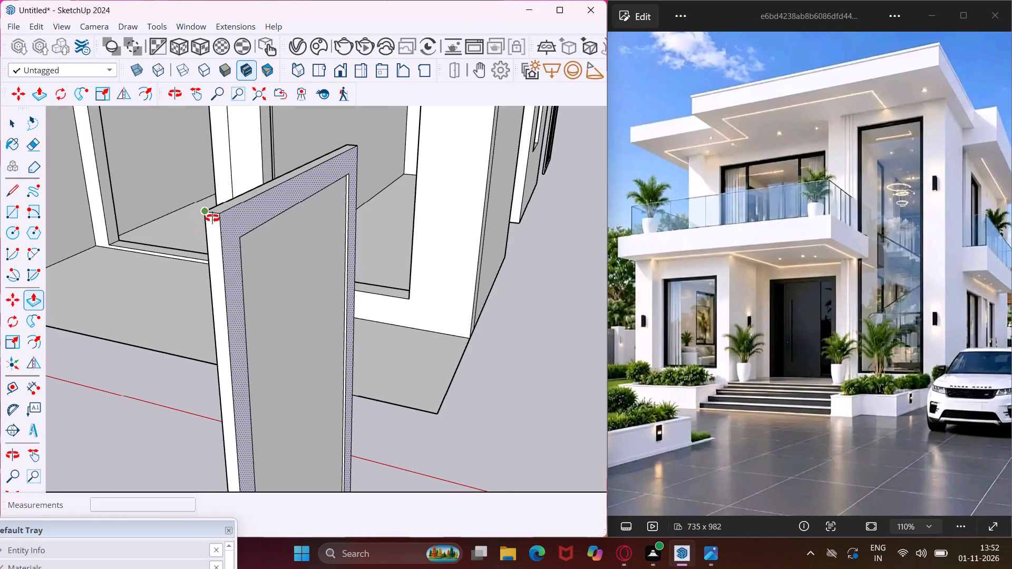
middle_click_drag(212, 218, 359, 190)
scroll(357, 189, "down", 8)
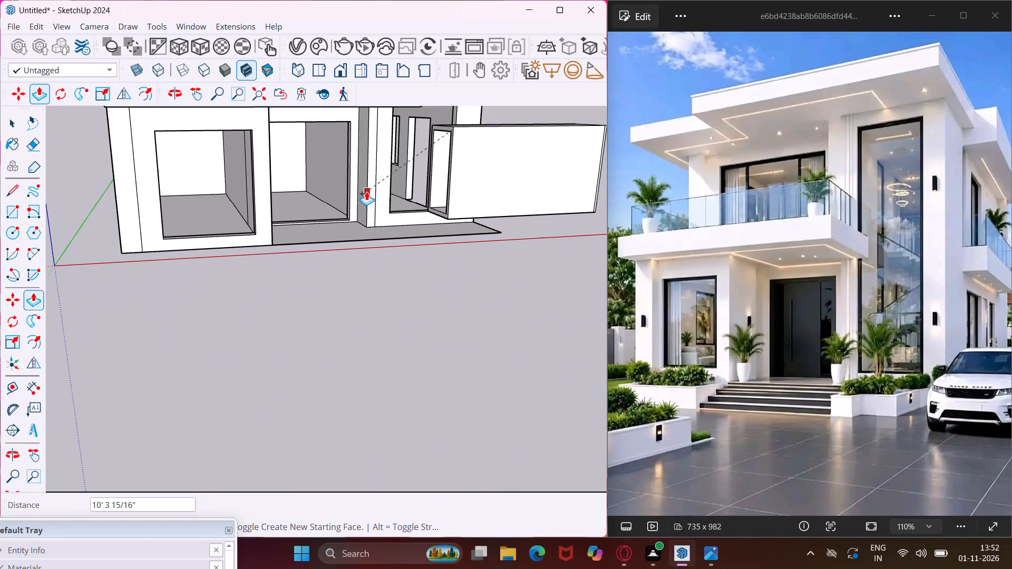
scroll(538, 170, "down", 1)
middle_click_drag(537, 170, 432, 173)
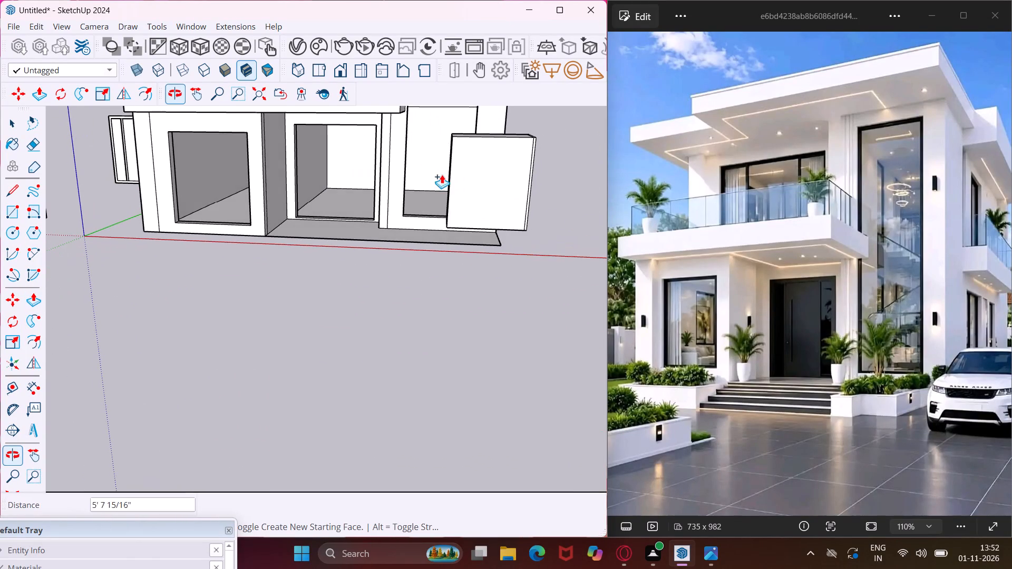
scroll(504, 170, "up", 8)
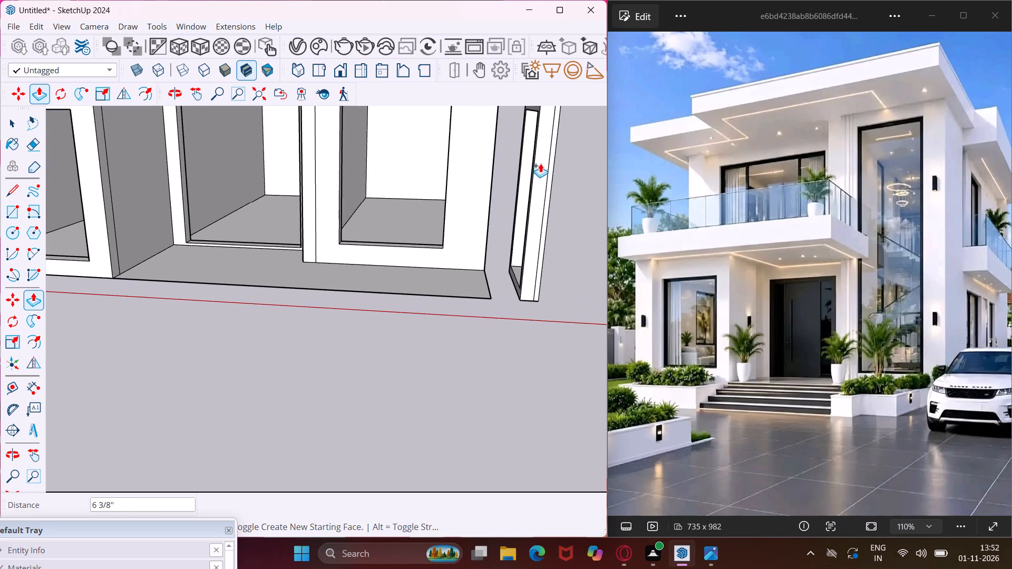
scroll(543, 163, "up", 4)
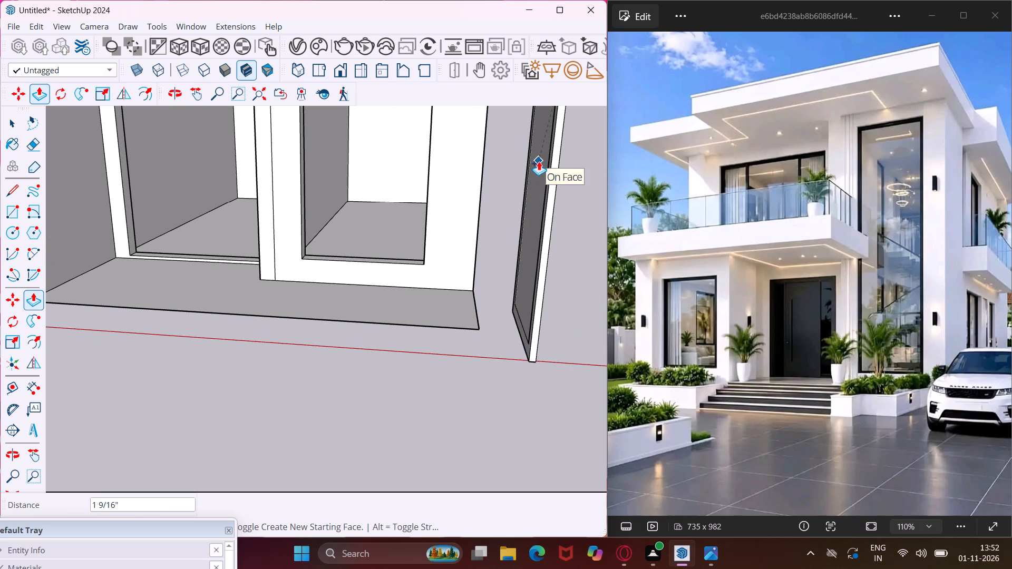
scroll(536, 161, "up", 2)
scroll(533, 161, "down", 3)
middle_click_drag(529, 167, 563, 294)
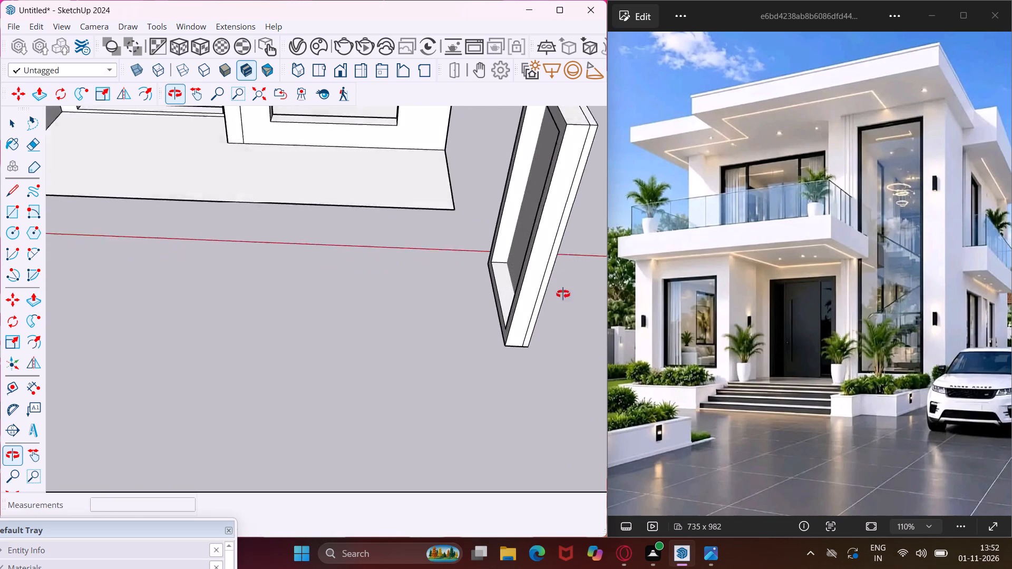
middle_click_drag(563, 294, 565, 322)
scroll(588, 164, "up", 2)
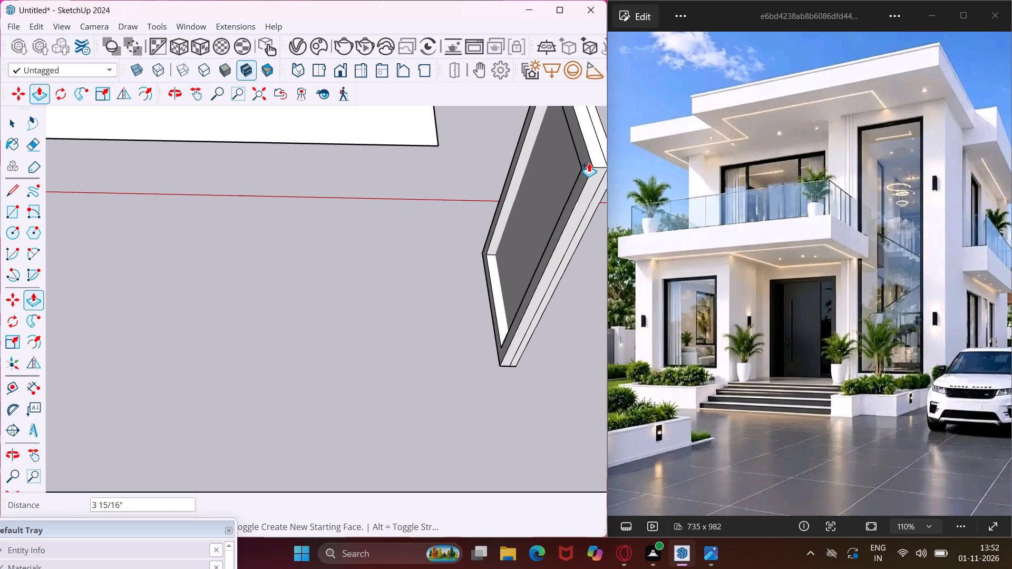
scroll(590, 162, "up", 5)
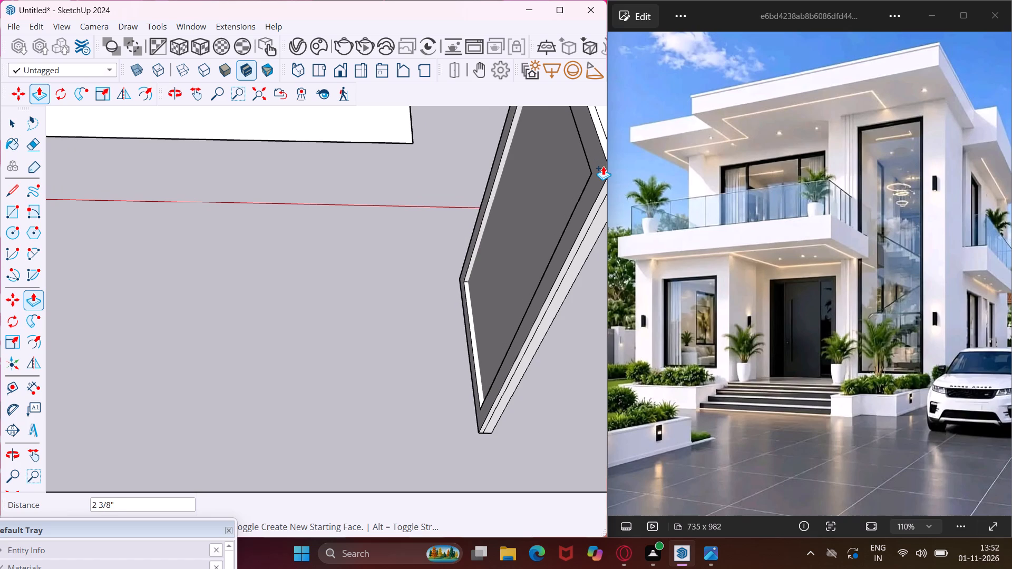
left_click(605, 167)
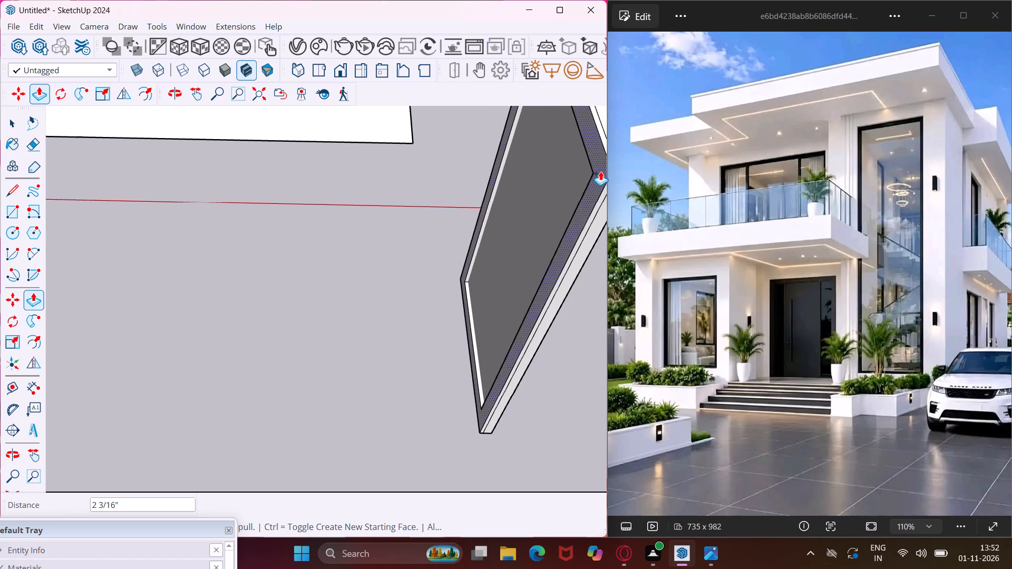
Repeat the last push/pull distance on the door panel's frame border and its vertical divider.
scroll(335, 228, "down", 5)
scroll(378, 174, "down", 1)
middle_click_drag(378, 174, 397, 348)
scroll(354, 325, "down", 12)
scroll(348, 300, "down", 14)
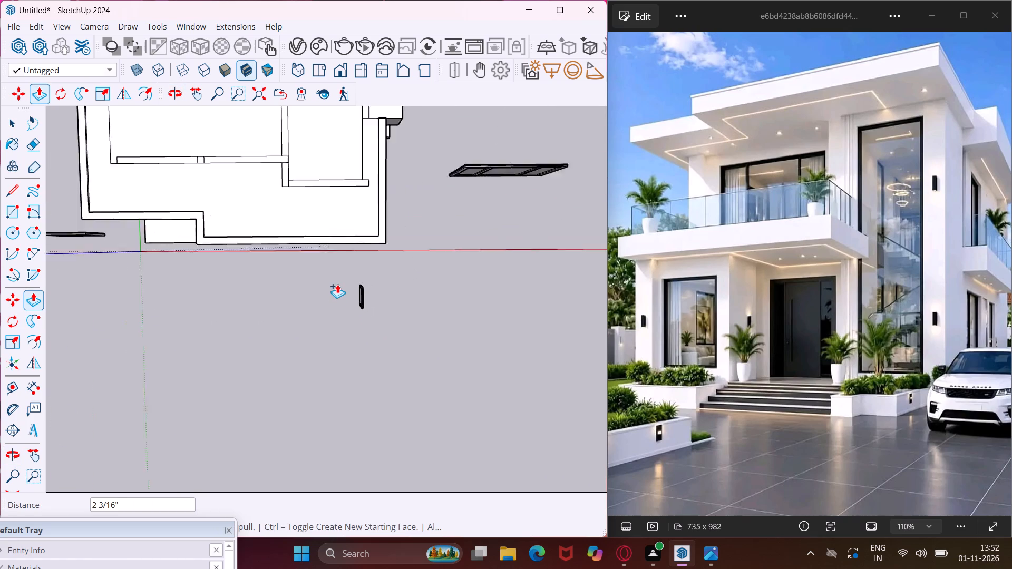
scroll(337, 284, "down", 12)
scroll(328, 168, "up", 5)
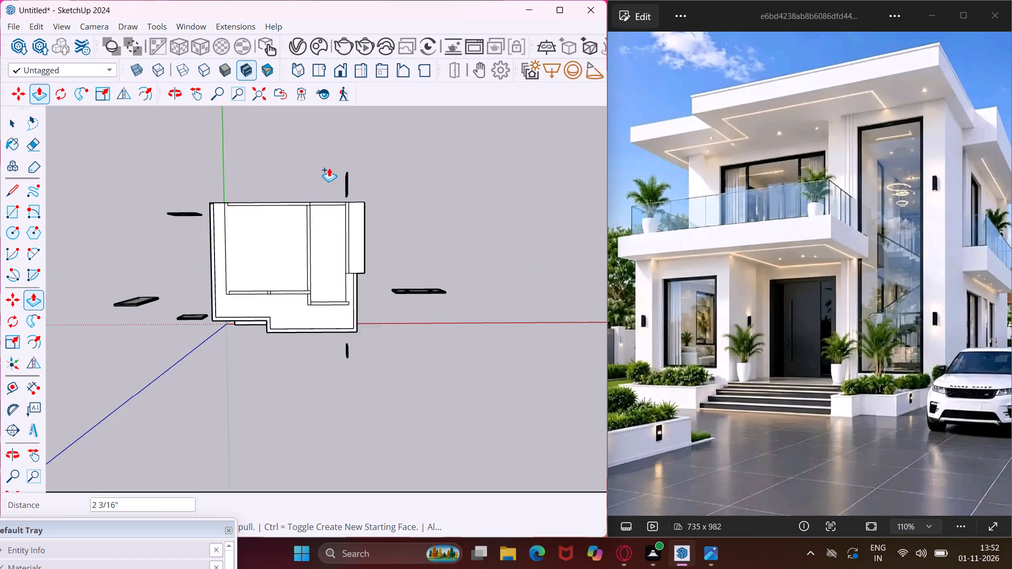
scroll(329, 168, "up", 11)
scroll(358, 201, "up", 12)
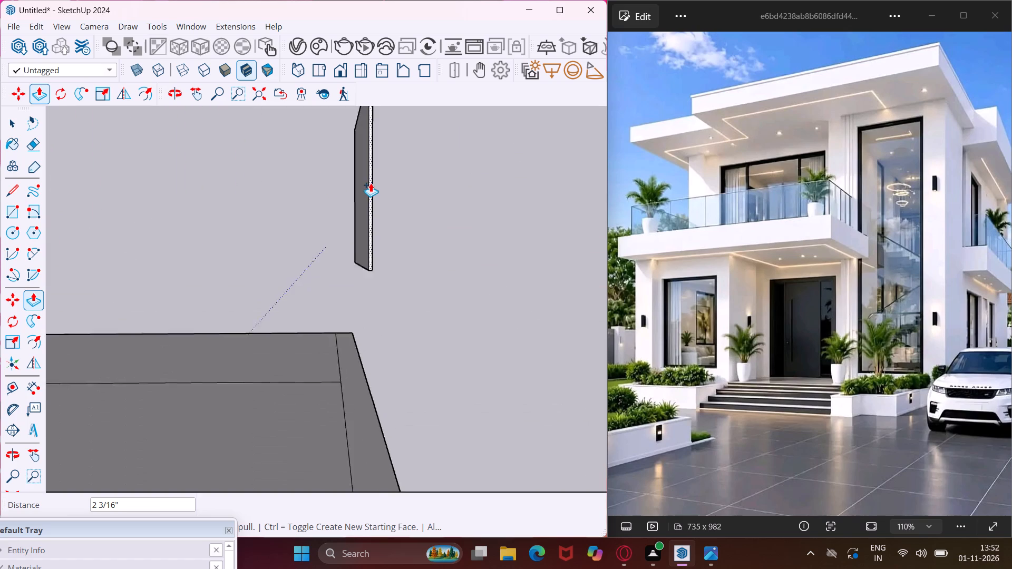
scroll(371, 183, "up", 7)
middle_click_drag(379, 197, 103, 254)
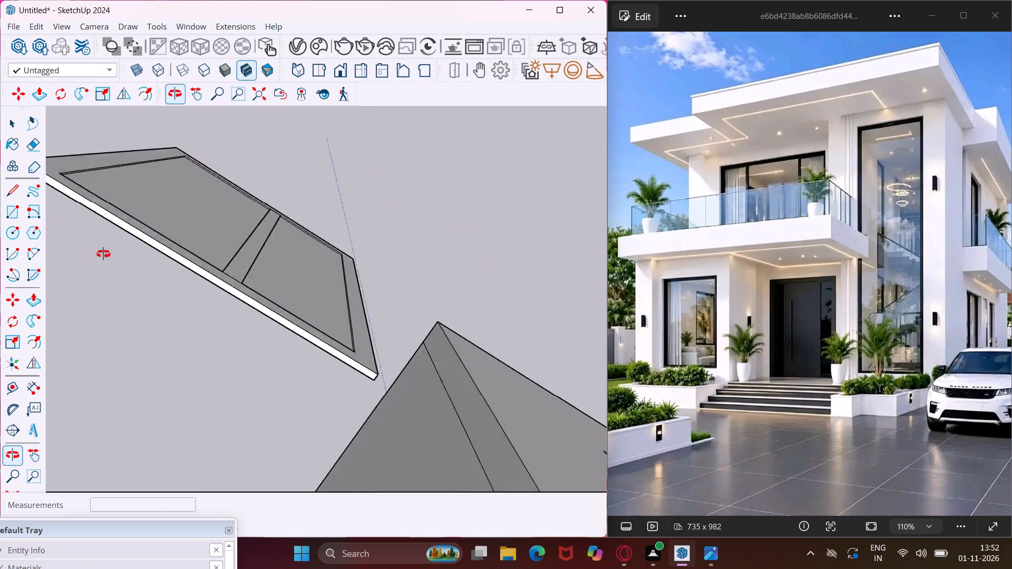
middle_click_drag(103, 254, 102, 297)
scroll(240, 384, "up", 4)
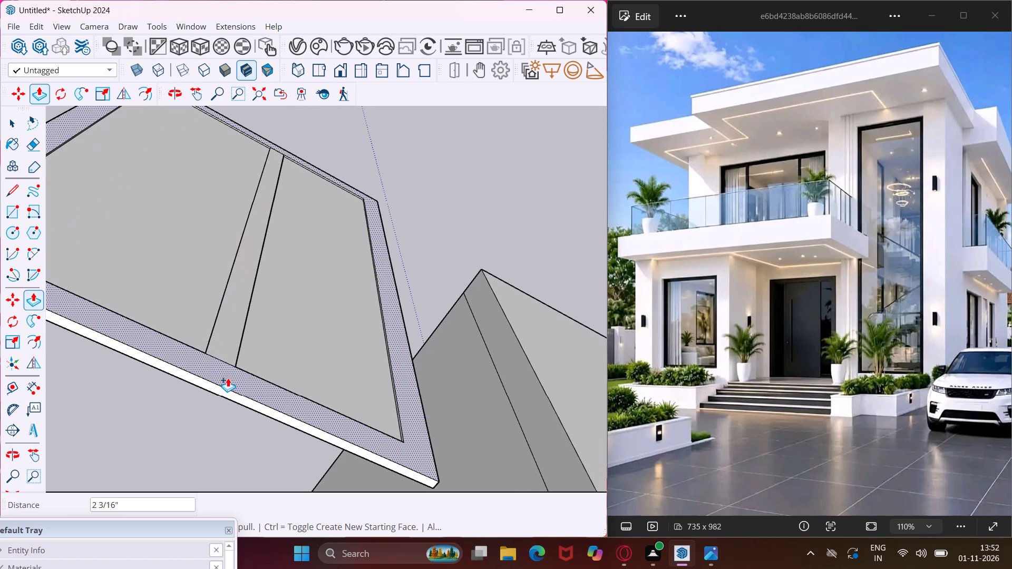
double_click(223, 375)
double_click(228, 348)
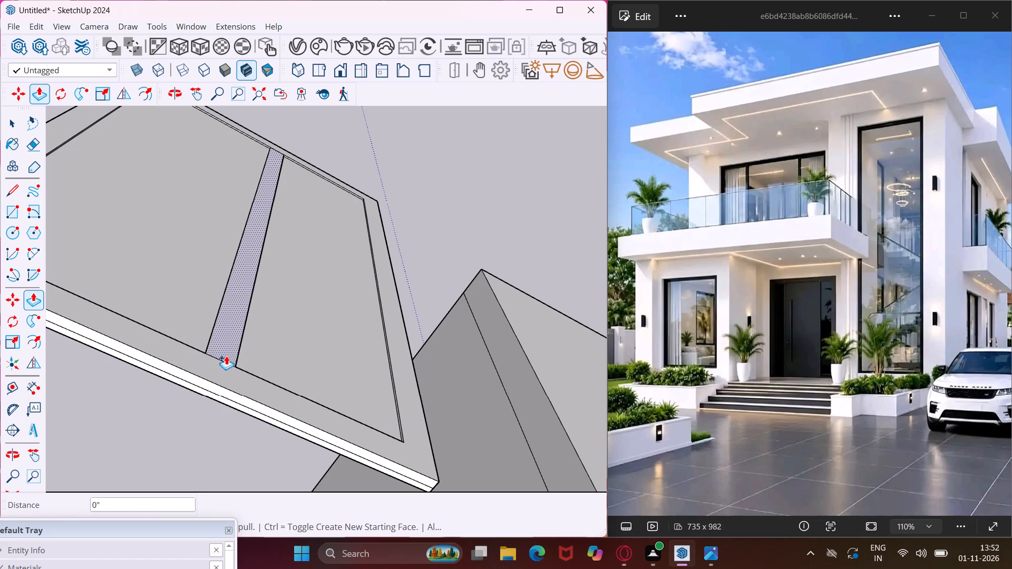
middle_click_drag(223, 385, 462, 57)
scroll(368, 228, "down", 3)
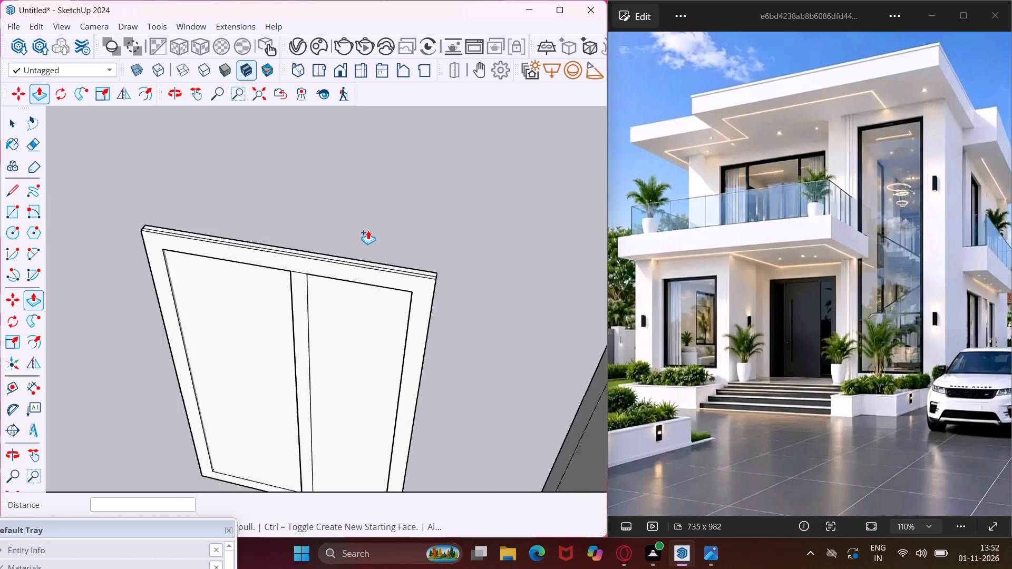
scroll(368, 230, "down", 7)
key("Escape")
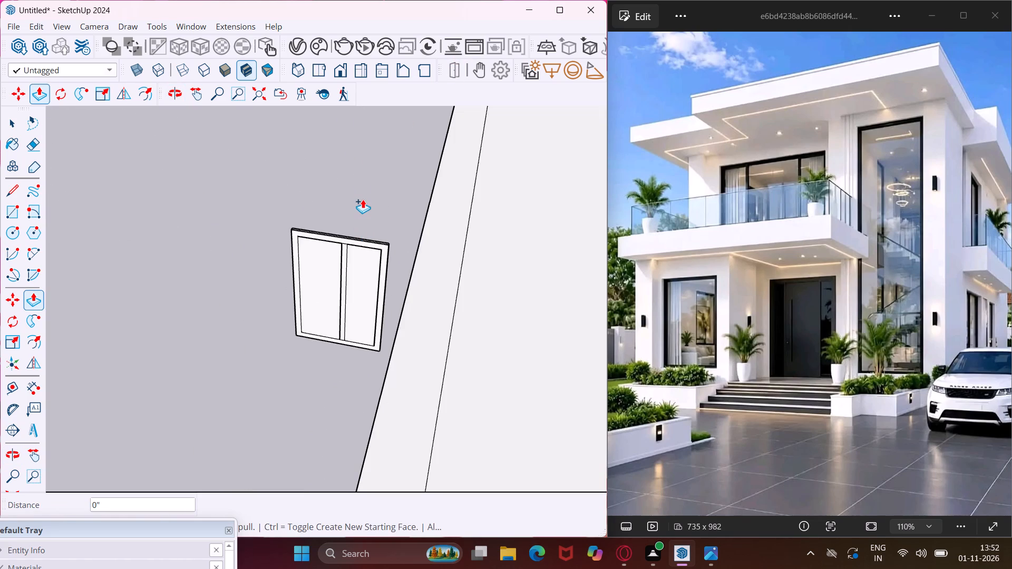
key("space")
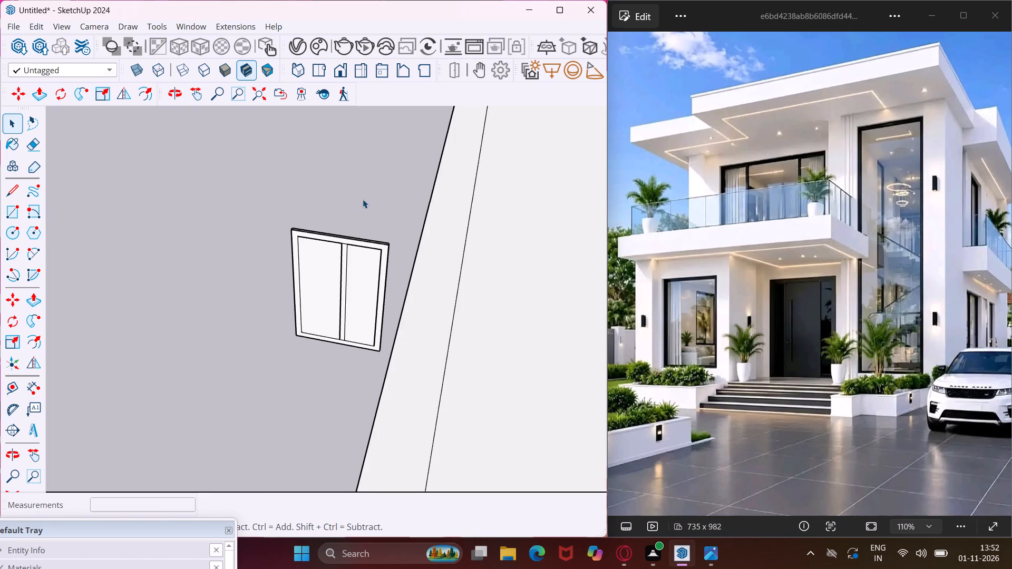
scroll(362, 198, "down", 4)
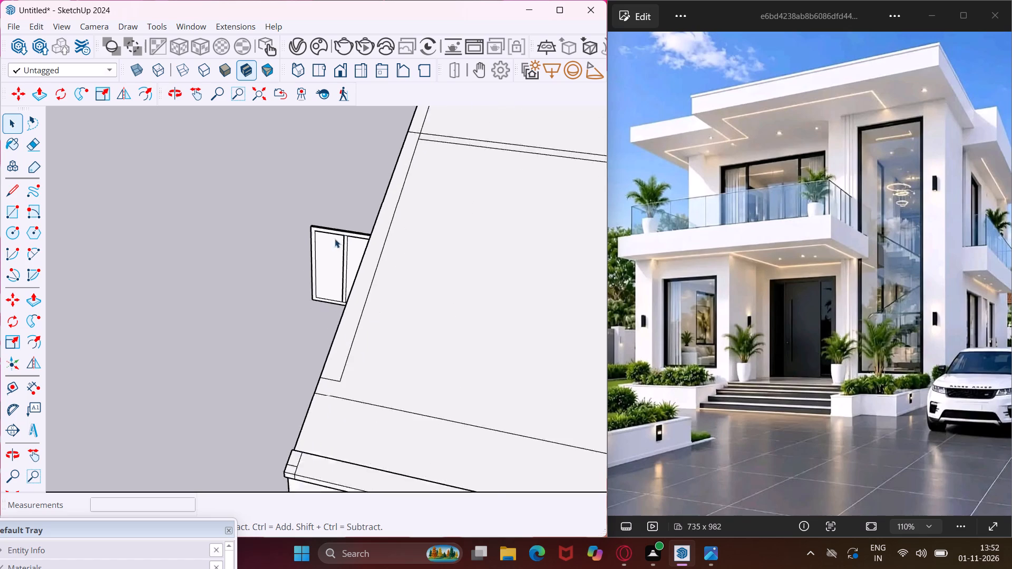
Offset the outline of the front balcony slab's top face inward by about 1' 9/16".
scroll(335, 239, "down", 1)
middle_click_drag(320, 251, 833, 271)
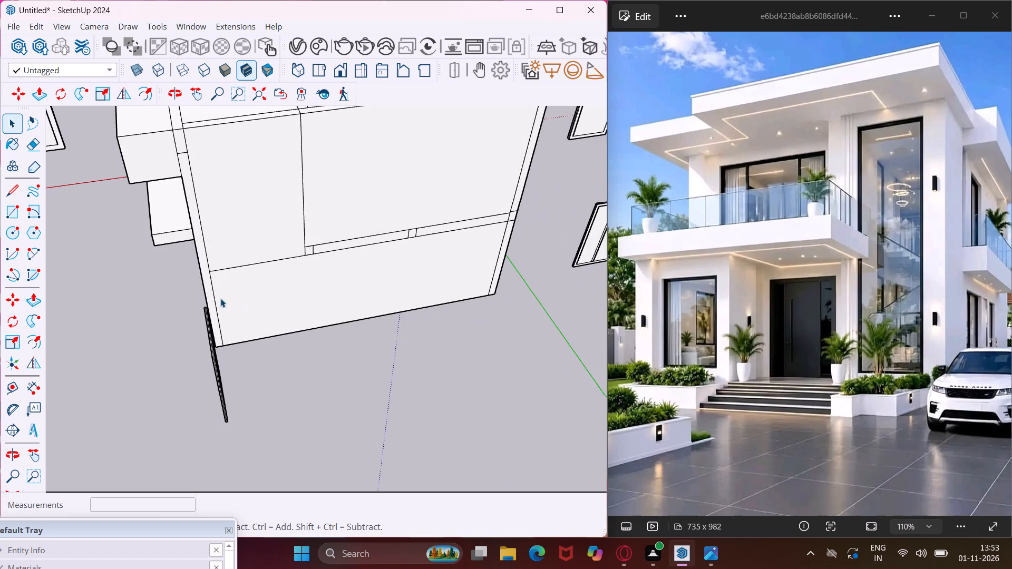
middle_click_drag(211, 281, 693, 211)
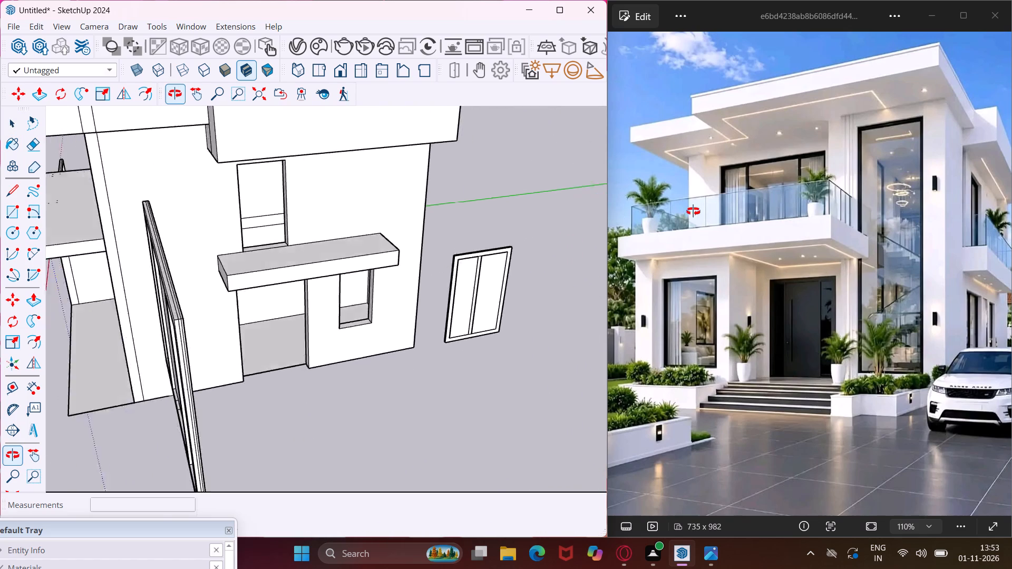
middle_click_drag(693, 211, 992, 184)
scroll(362, 272, "down", 5)
middle_click_drag(364, 274, 370, 302)
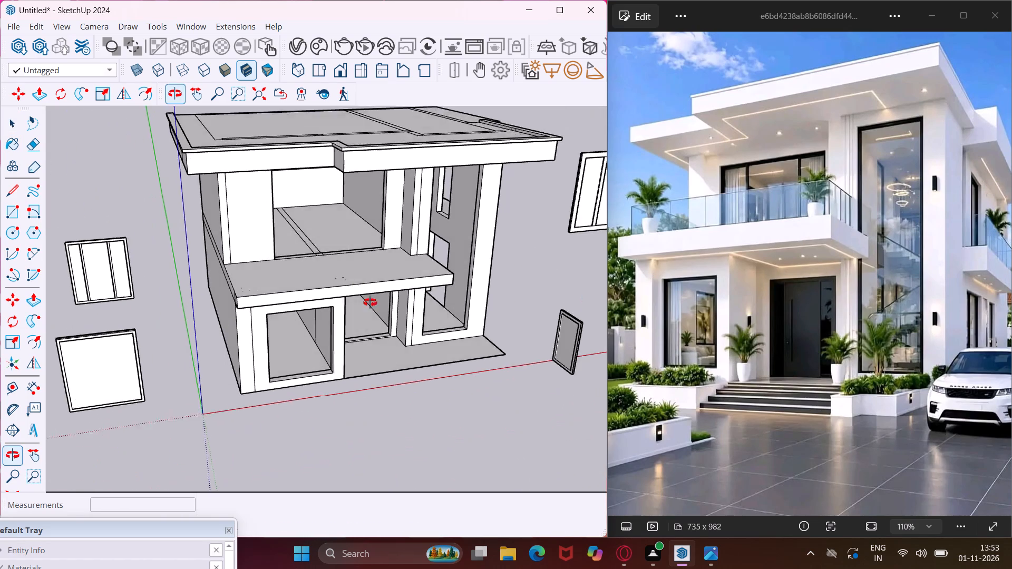
middle_click_drag(370, 302, 371, 366)
scroll(373, 301, "up", 5)
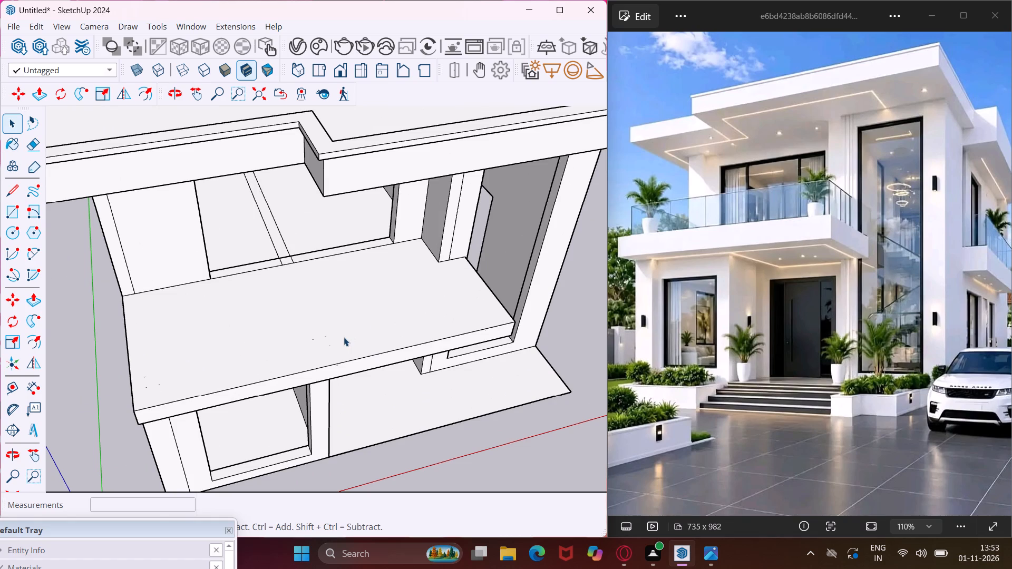
left_click(344, 337)
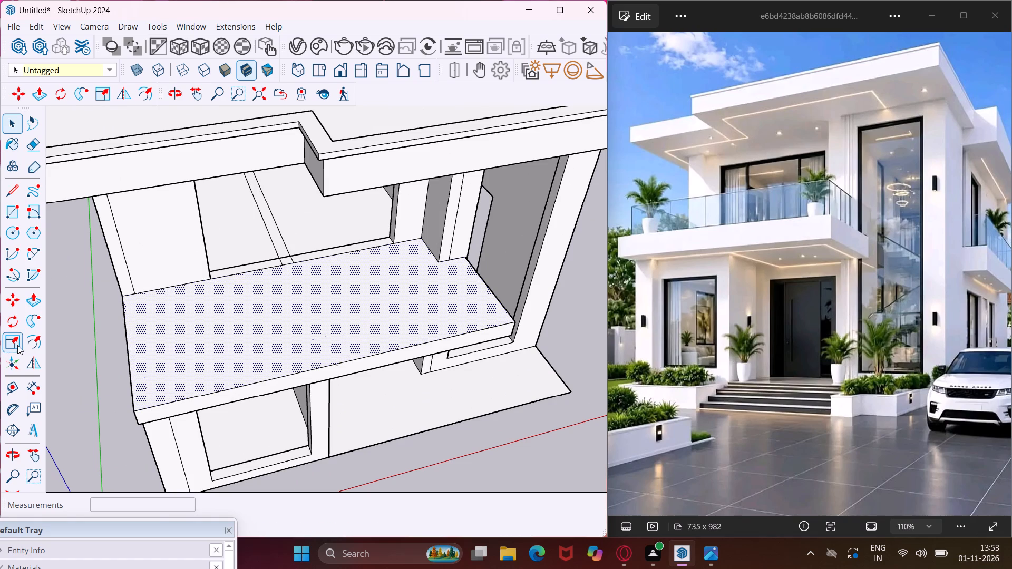
left_click(28, 344)
scroll(138, 385, "up", 3)
left_click(139, 385)
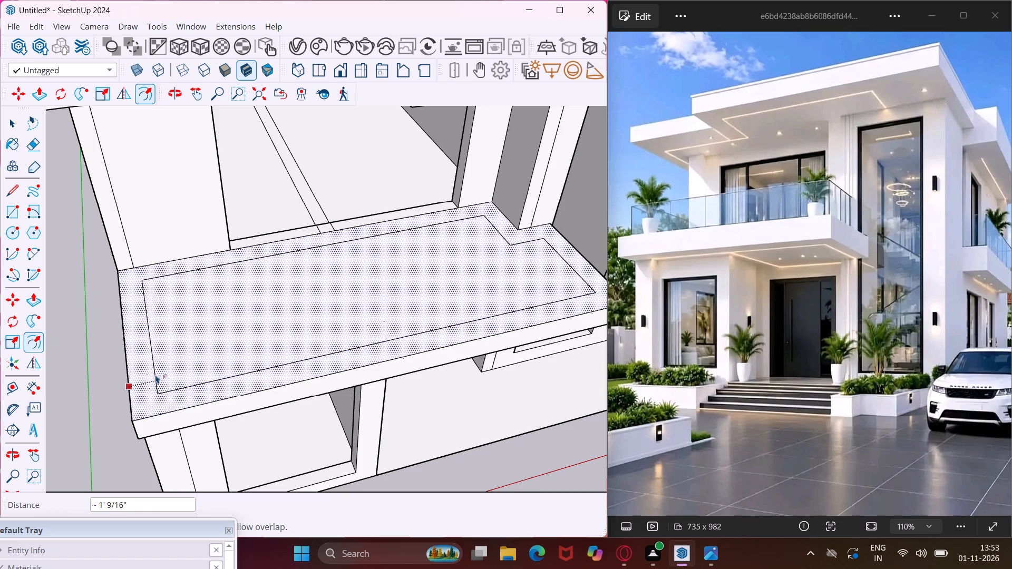
left_click(155, 375)
Offset the balcony slab's outer edge inward again by about 9 7/8" to outline a thin railing strip.
scroll(151, 375, "up", 1)
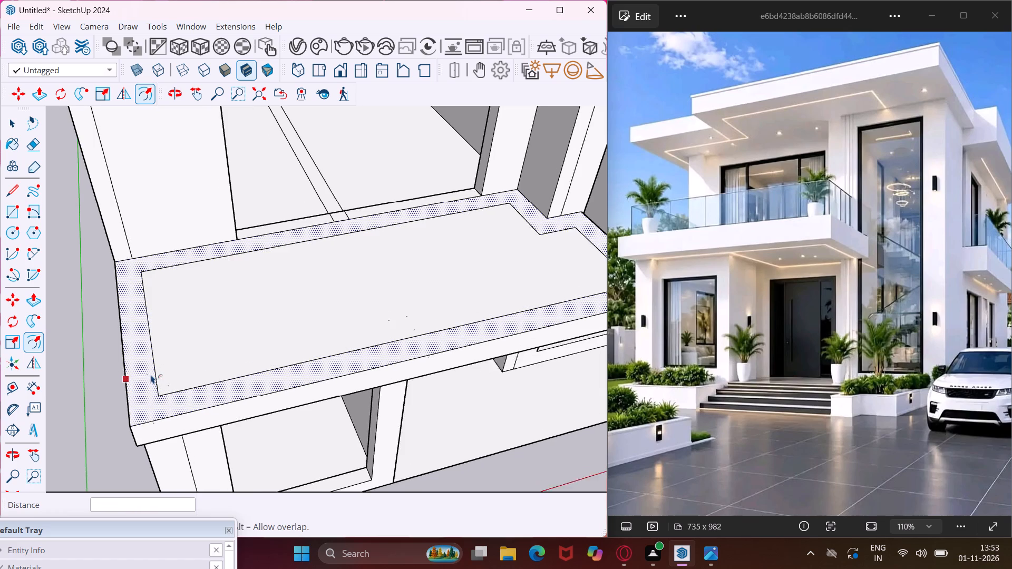
scroll(151, 375, "up", 1)
left_click(147, 375)
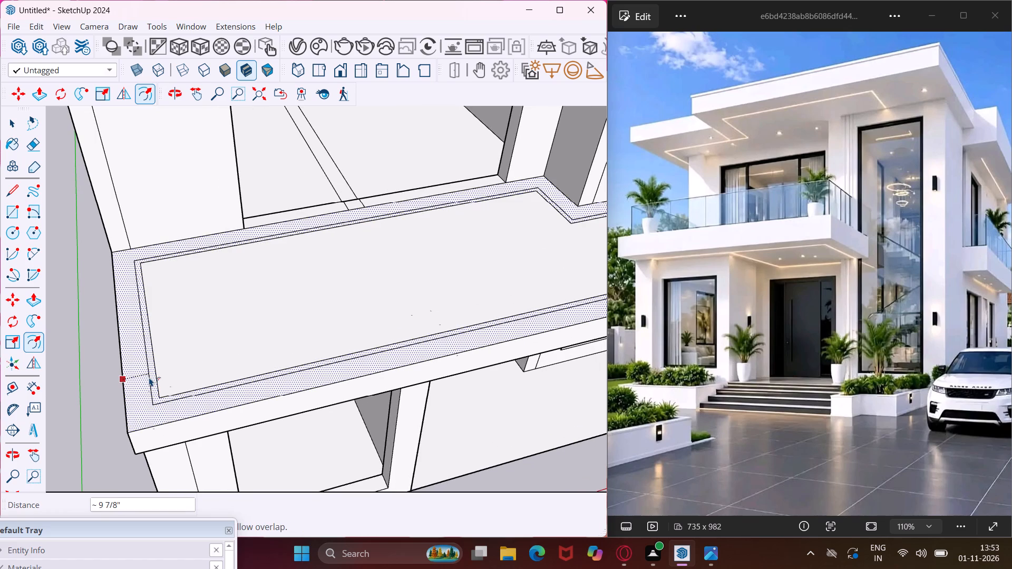
left_click(149, 377)
key("Escape")
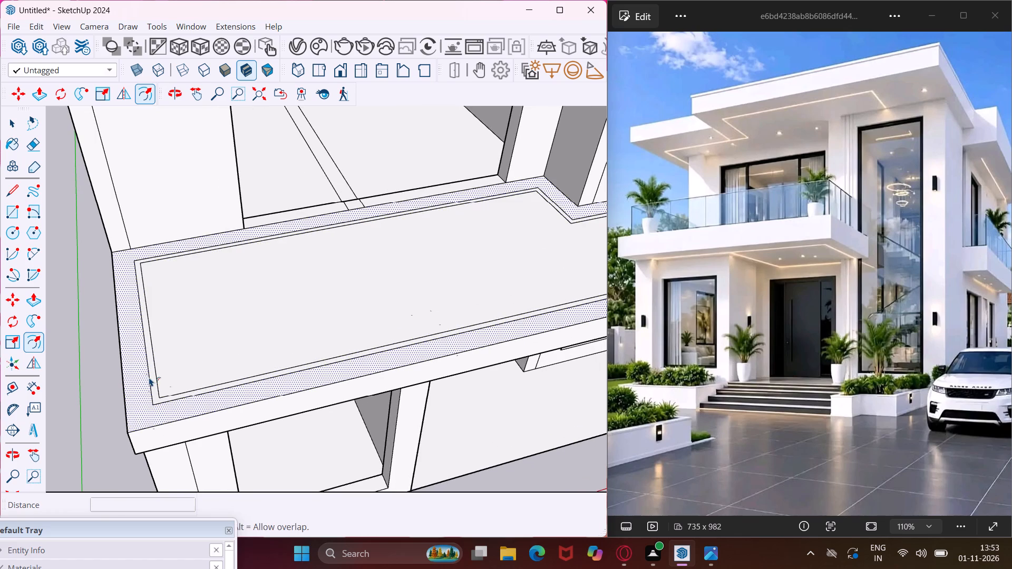
key("space")
Draw two lines extending the railing strip to the house wall at the balcony end opposite the stepped corner, about 9 7/8" and 1' 9/16" long.
left_click(17, 193)
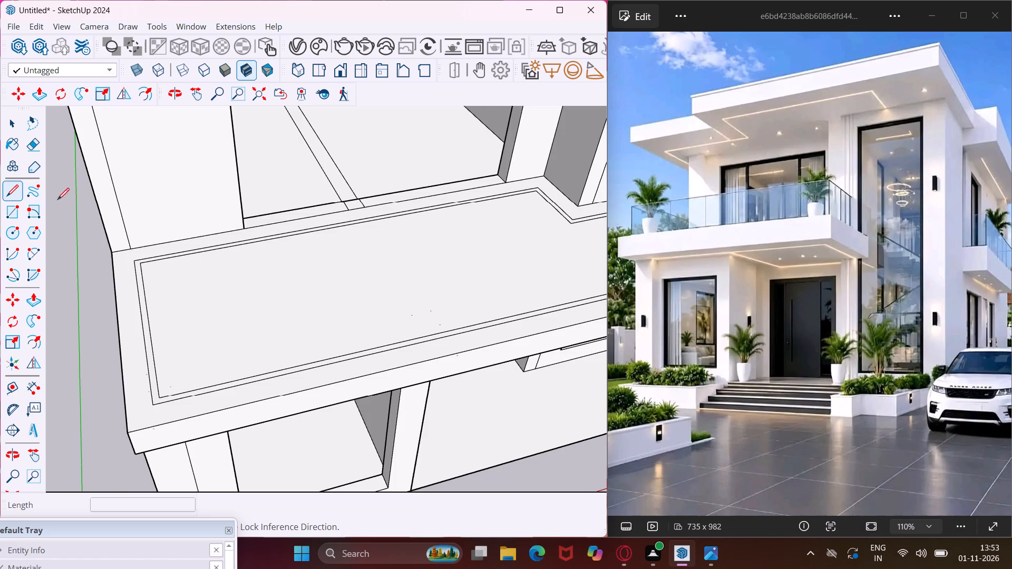
scroll(116, 240, "up", 5)
left_click(142, 277)
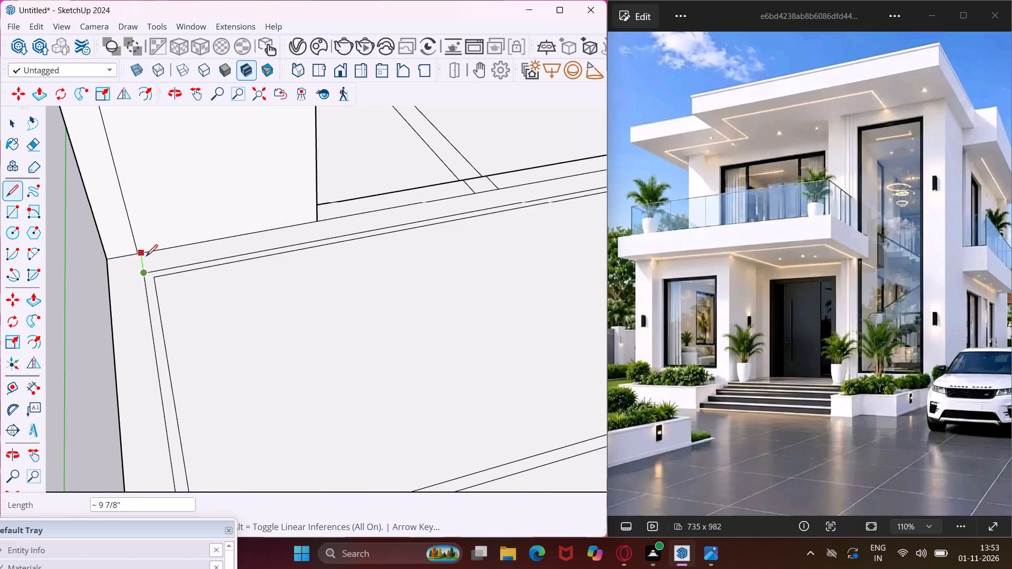
scroll(143, 252, "up", 7)
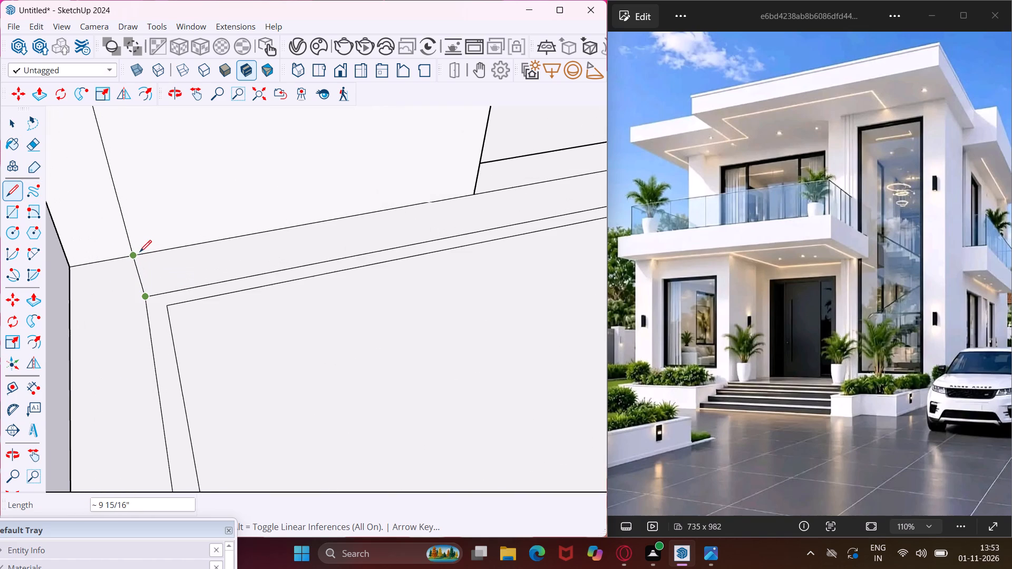
left_click(143, 251)
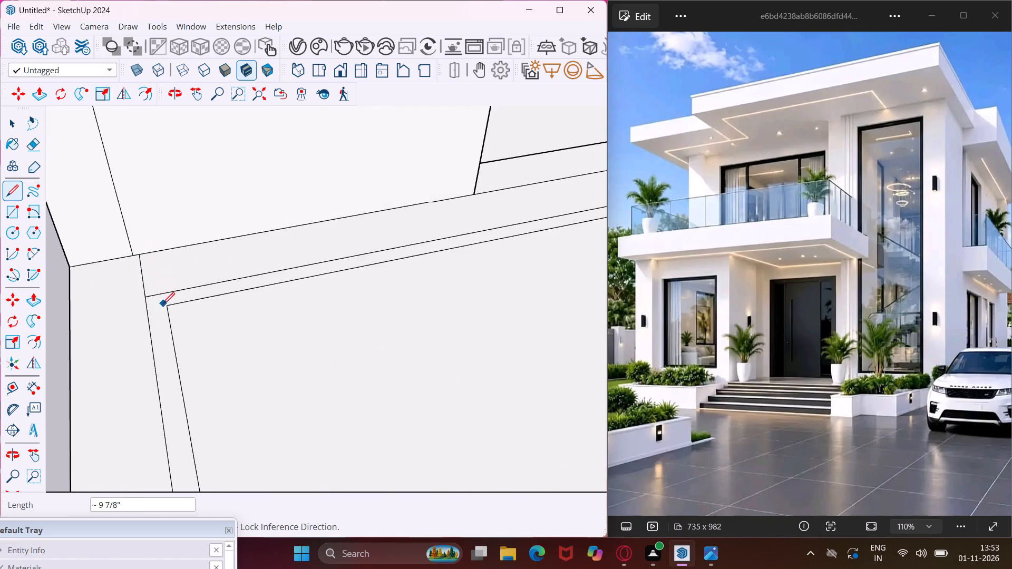
left_click(167, 304)
left_click(159, 249)
Draw two lines extending both railing strip edges to the house wall at the balcony's stepped end, the outer about 9 7/8" long.
scroll(125, 279, "down", 16)
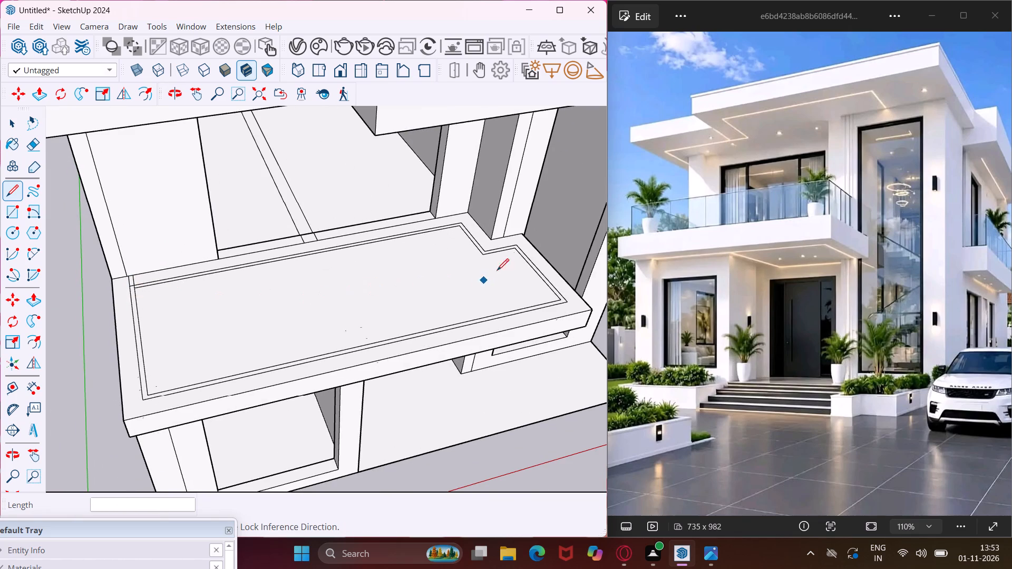
scroll(523, 246, "up", 11)
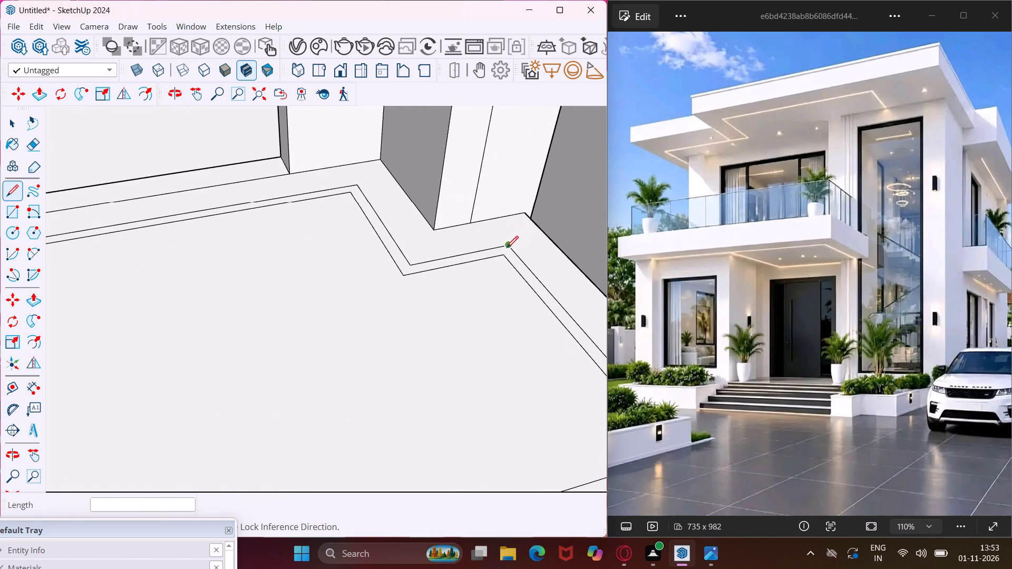
left_click(507, 248)
left_click(486, 220)
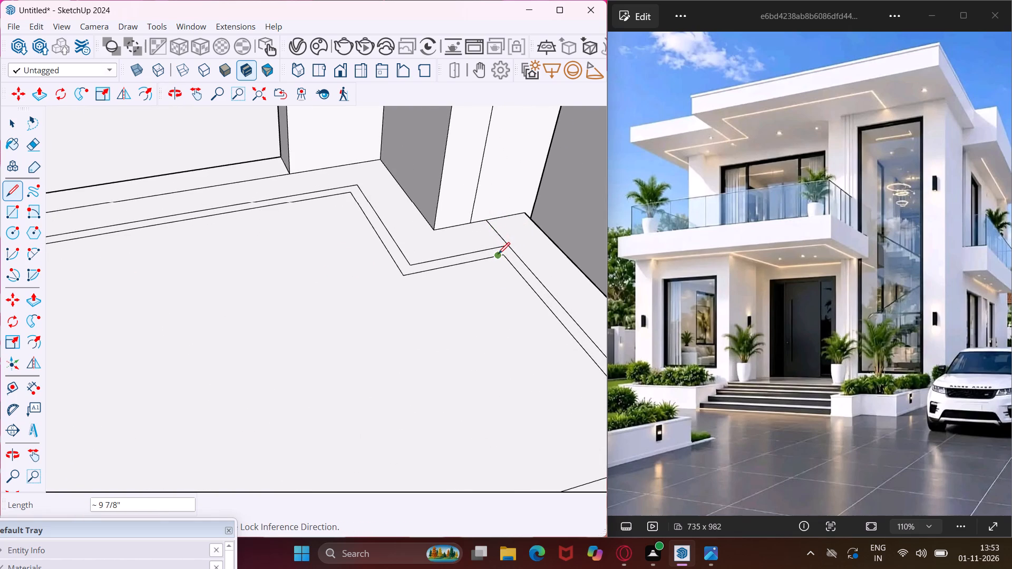
left_click(502, 256)
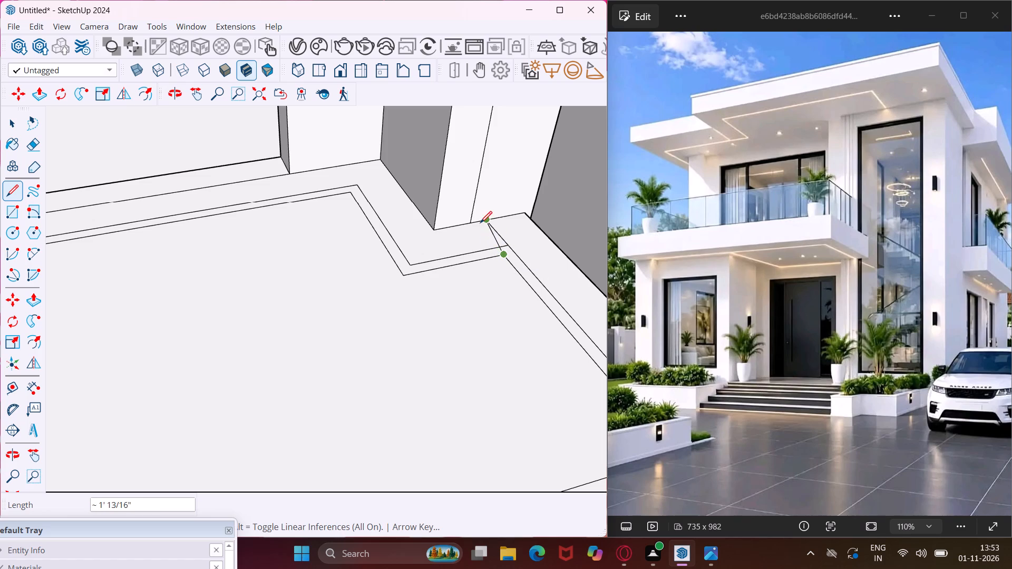
left_click(478, 223)
key("Escape")
key("space")
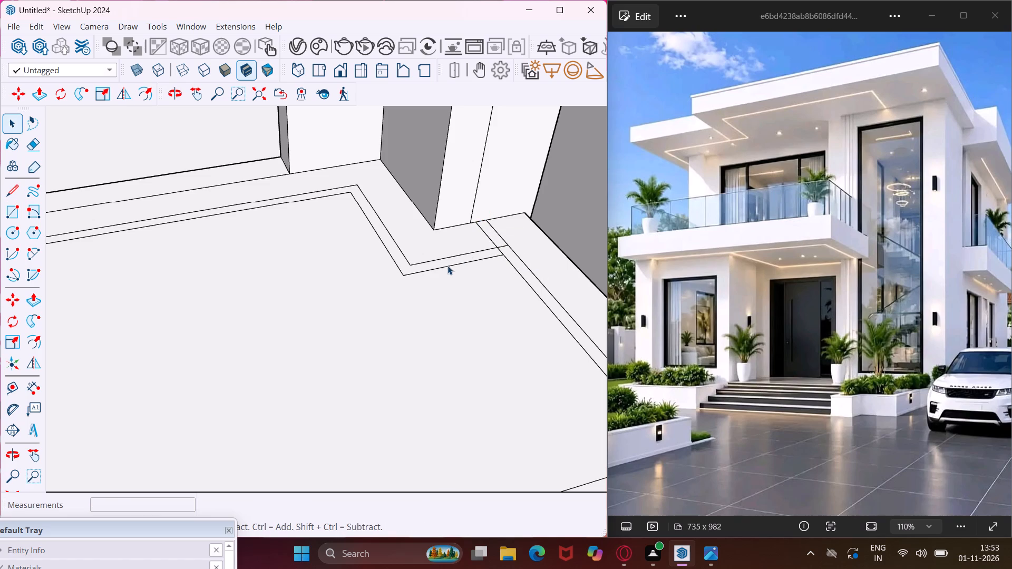
Erase the offset lines around the balcony's stepped inner corner and the short stubs crossing the extended railing strip.
key("e")
left_click_drag(397, 241, 400, 281)
left_click_drag(415, 258, 435, 289)
left_click_drag(343, 186, 345, 202)
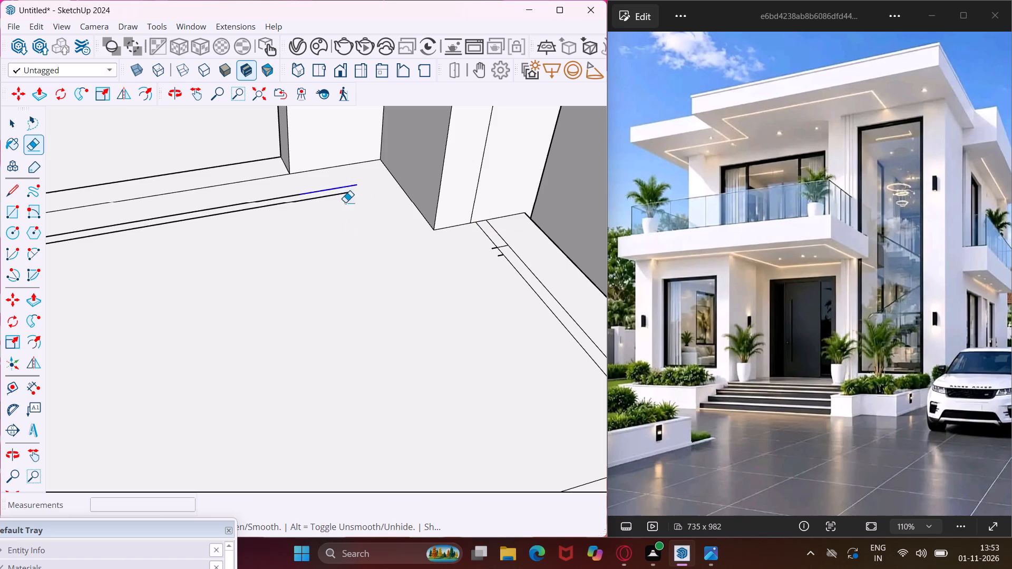
left_click_drag(345, 202, 347, 208)
scroll(498, 257, "up", 3)
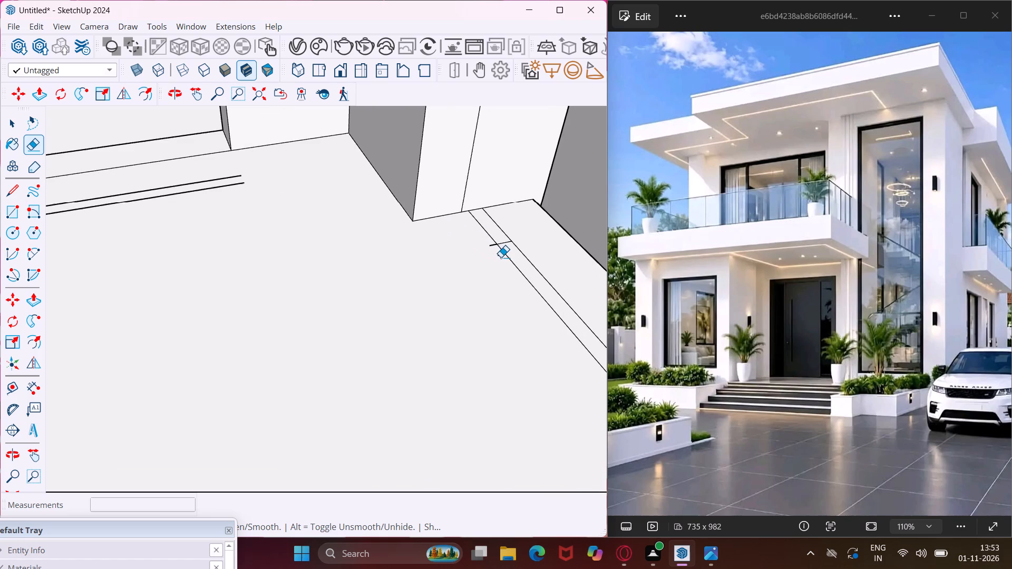
left_click(501, 257)
left_click(490, 247)
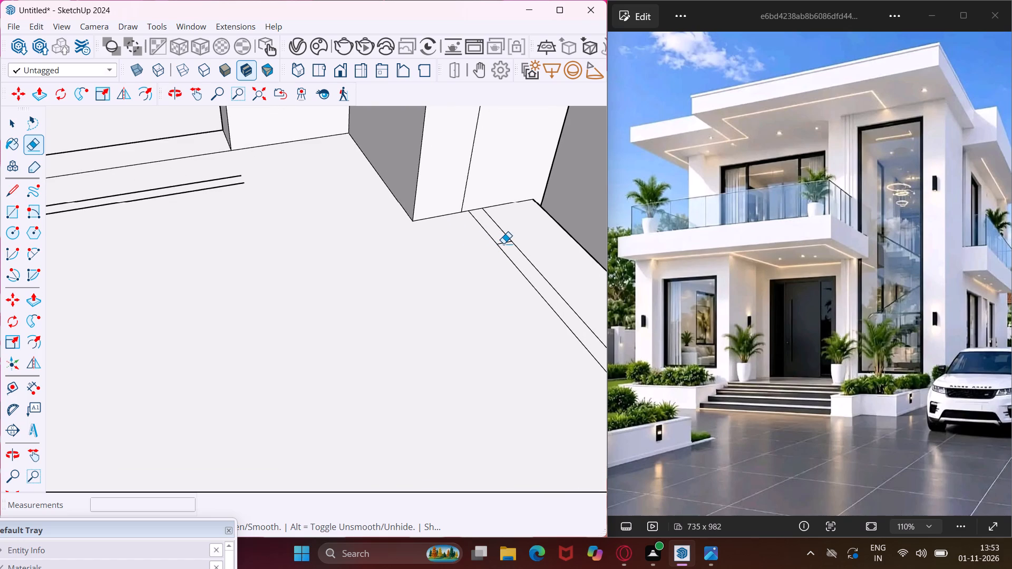
left_click(503, 243)
Erase the remaining pair of offset lines along the house wall, leaving the railing strip on the balcony's open sides only.
scroll(464, 251, "down", 9)
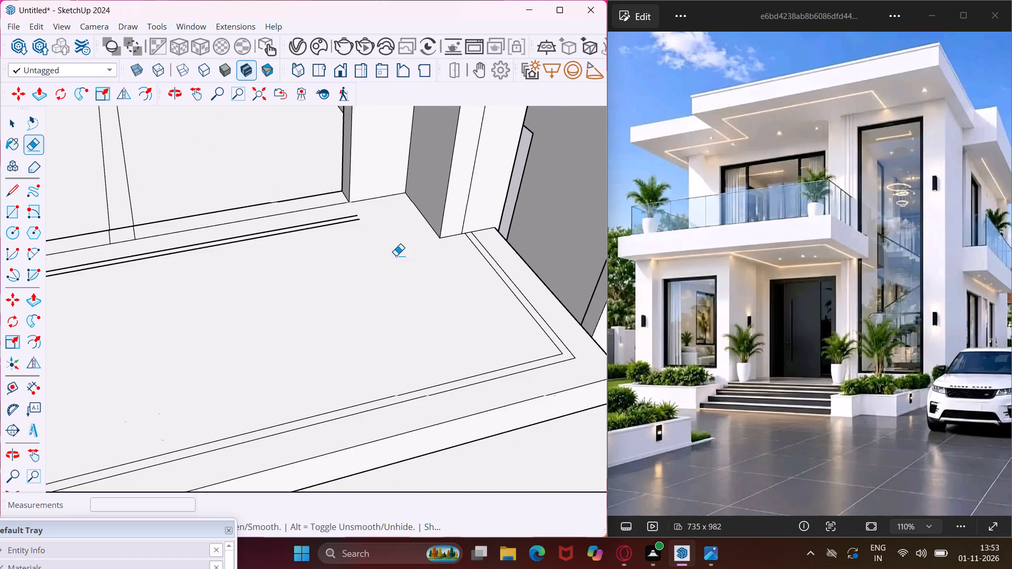
left_click_drag(338, 214, 351, 239)
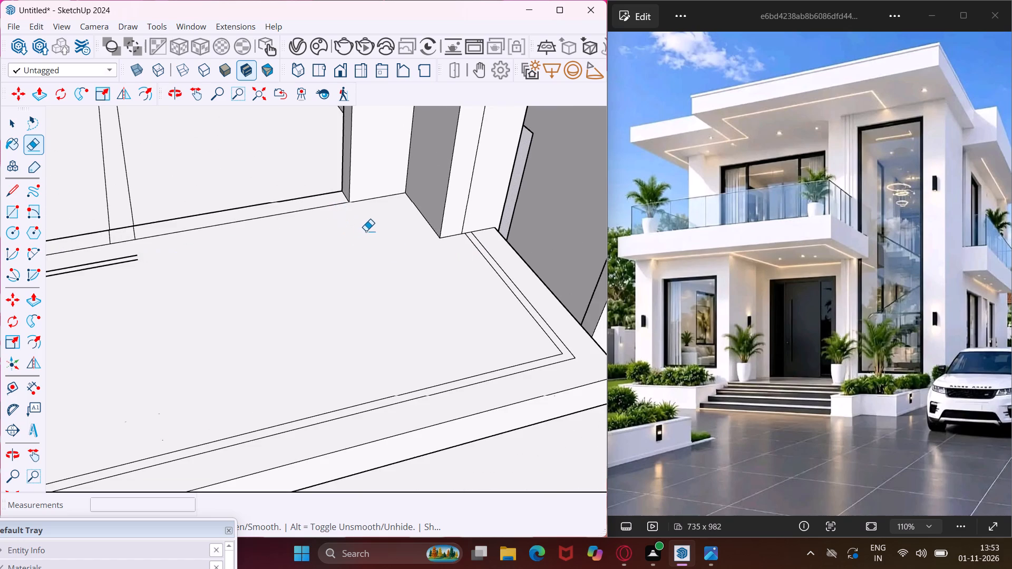
scroll(373, 231, "down", 10)
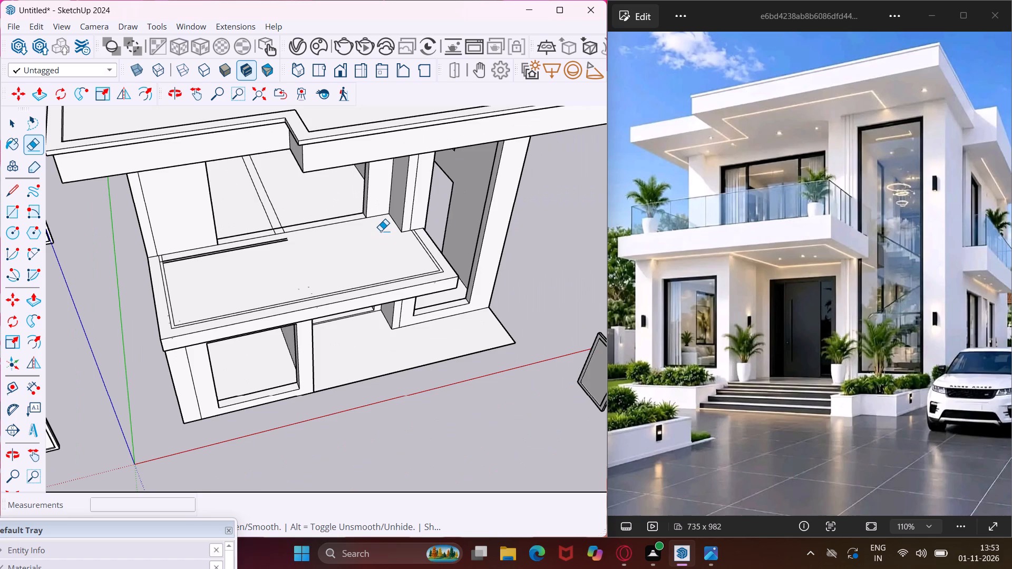
scroll(160, 277, "up", 18)
left_click(167, 262)
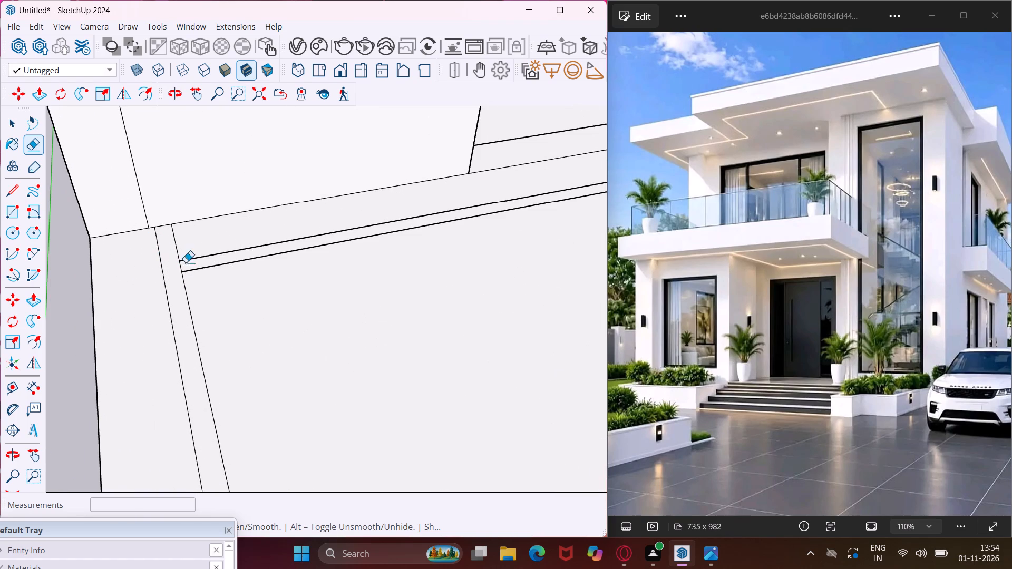
left_click_drag(200, 252, 214, 277)
scroll(216, 260, "down", 4)
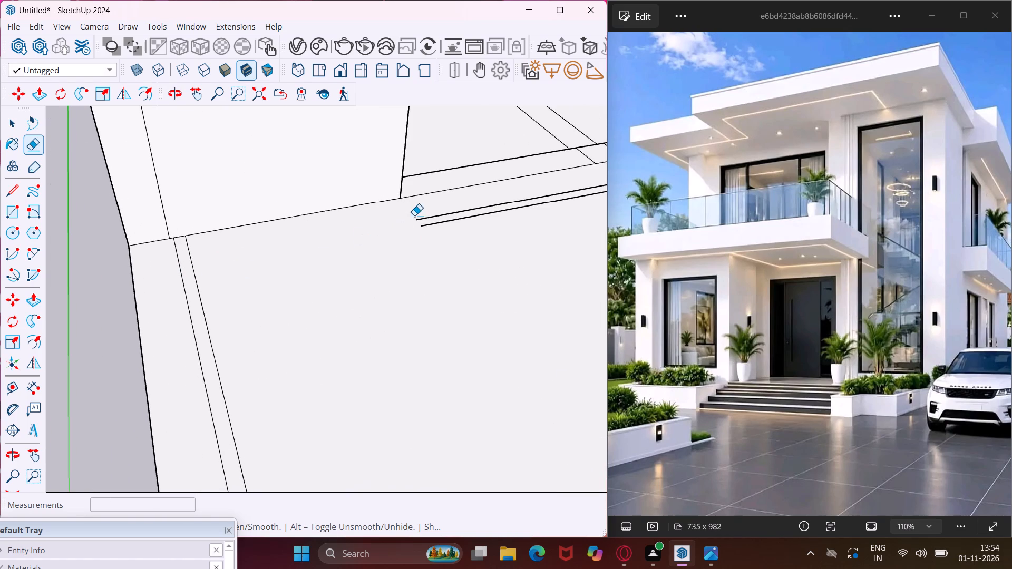
left_click_drag(421, 212, 437, 251)
scroll(281, 290, "down", 5)
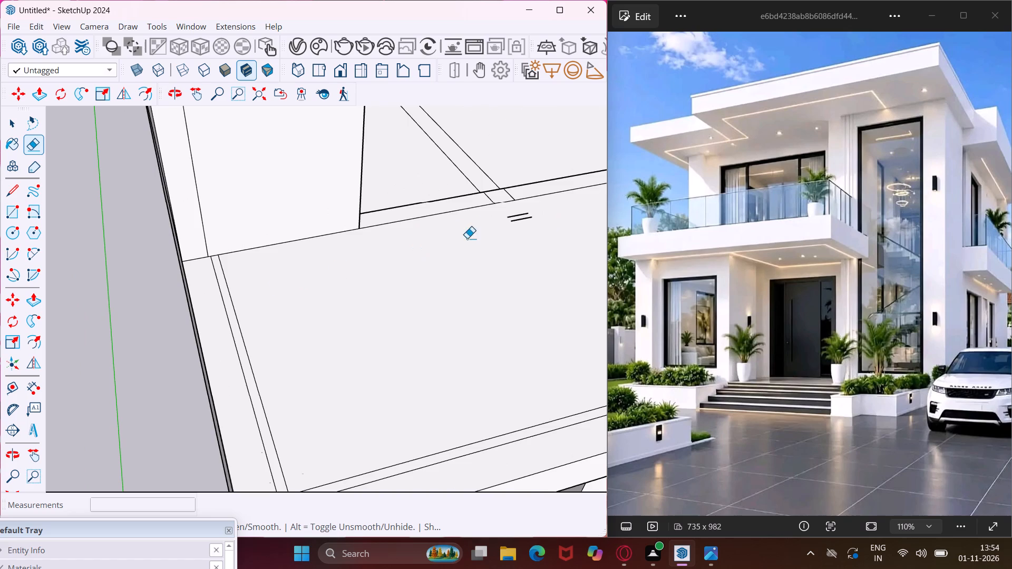
scroll(484, 221, "up", 3)
left_click_drag(529, 207, 527, 238)
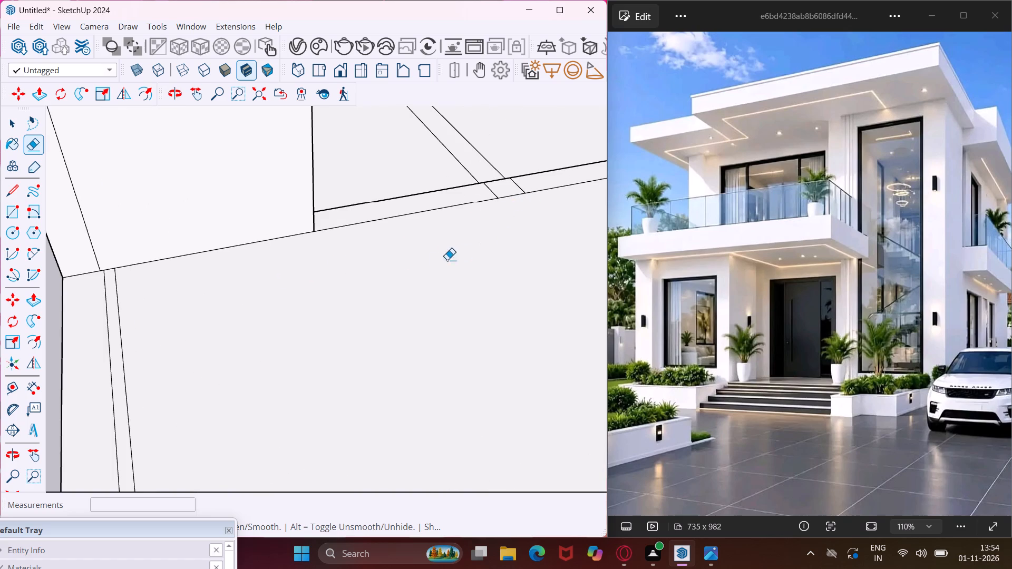
scroll(376, 296, "down", 14)
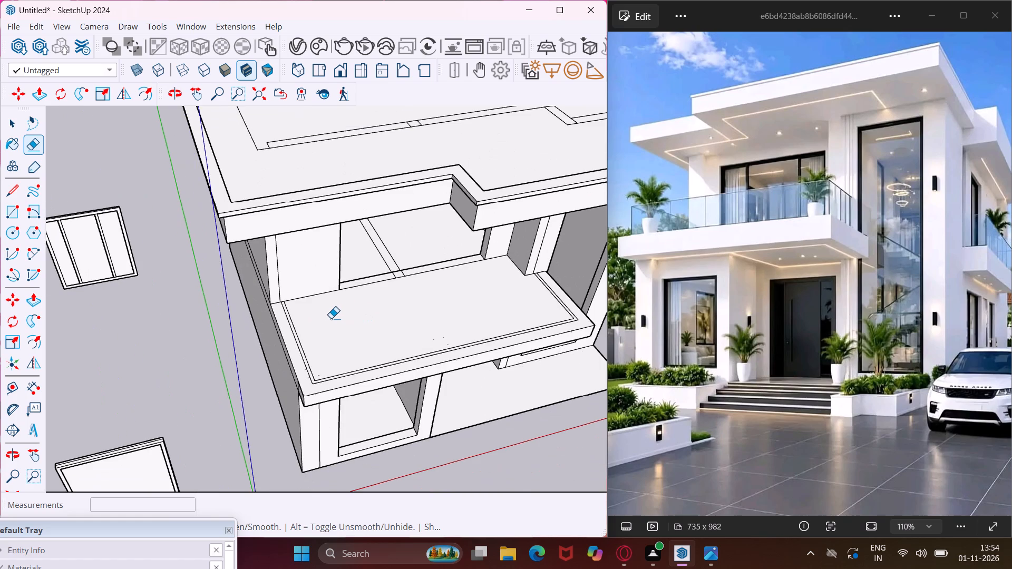
key("Escape")
key("space")
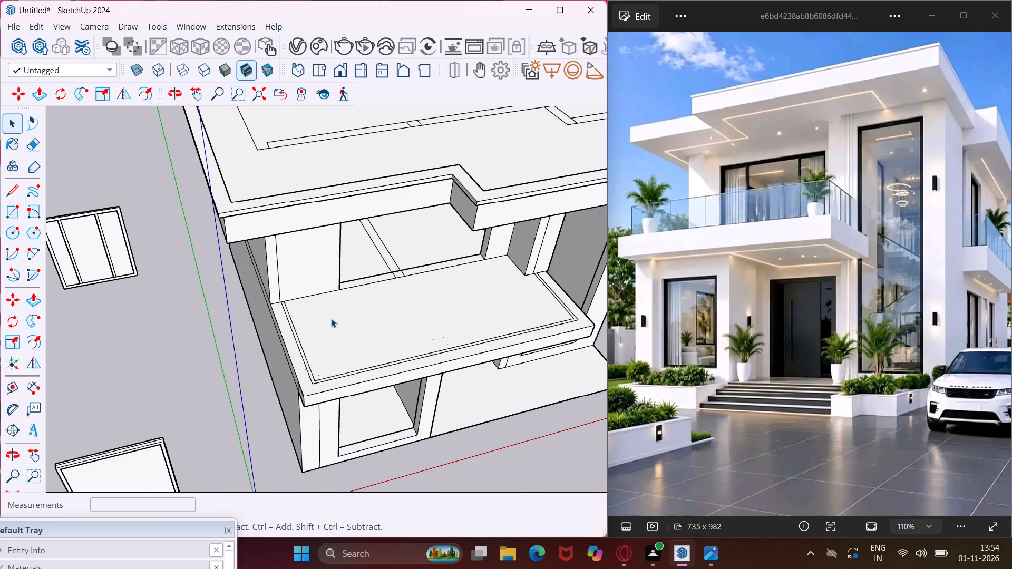
Push/pull the balcony railing strip up 3'.
scroll(300, 342, "up", 7)
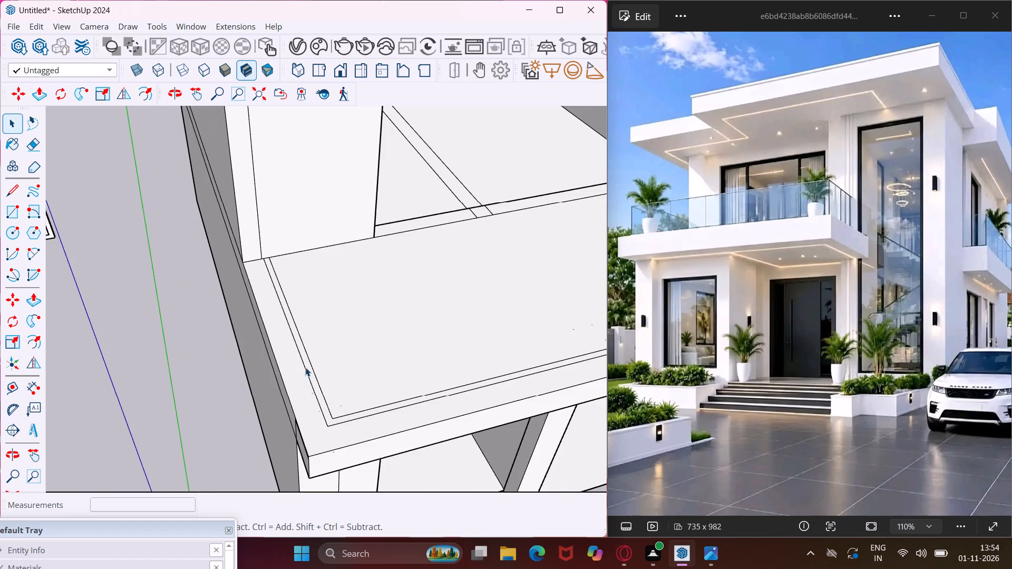
scroll(315, 377, "up", 3)
left_click(315, 383)
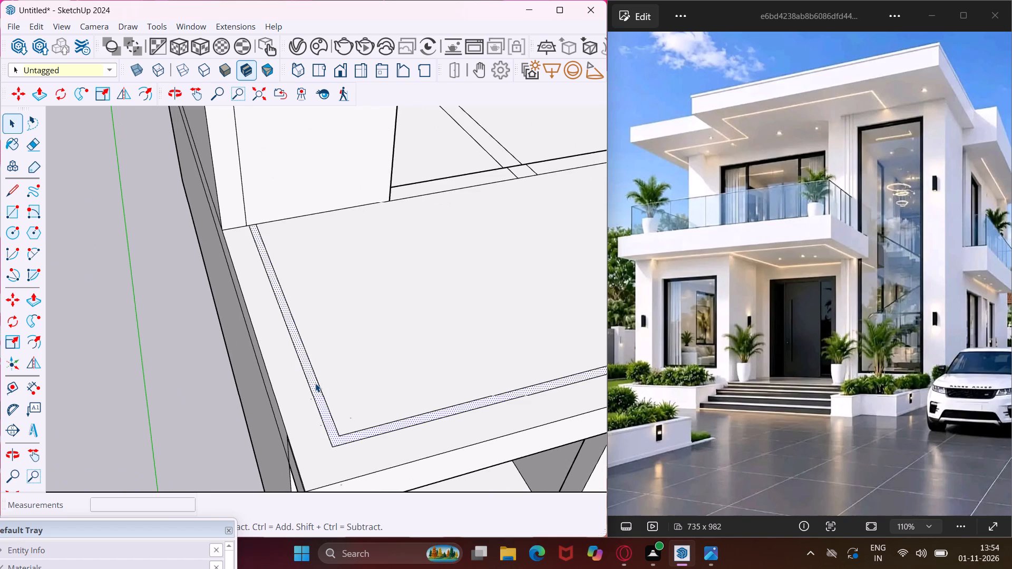
key("p")
left_click(315, 383)
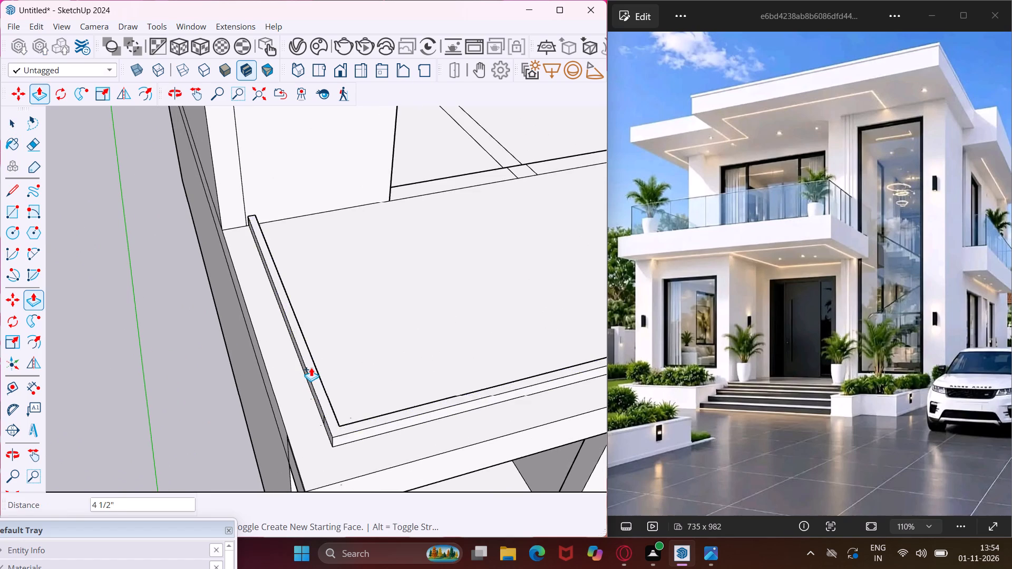
type("3'")
key("Return")
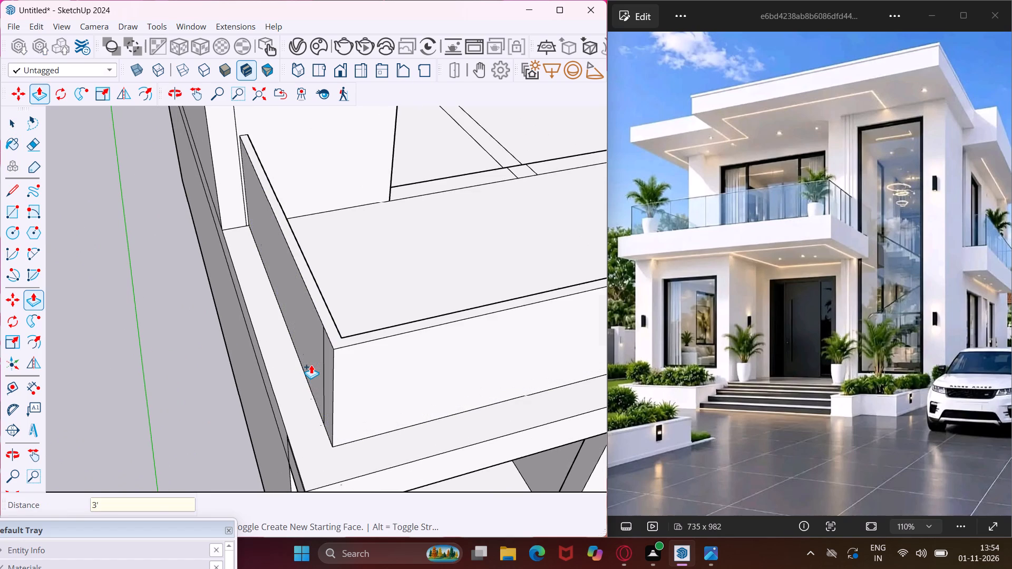
Offset the outline of the side balcony slab's top face inward by about 7 3/4".
scroll(305, 368, "down", 6)
scroll(252, 397, "down", 6)
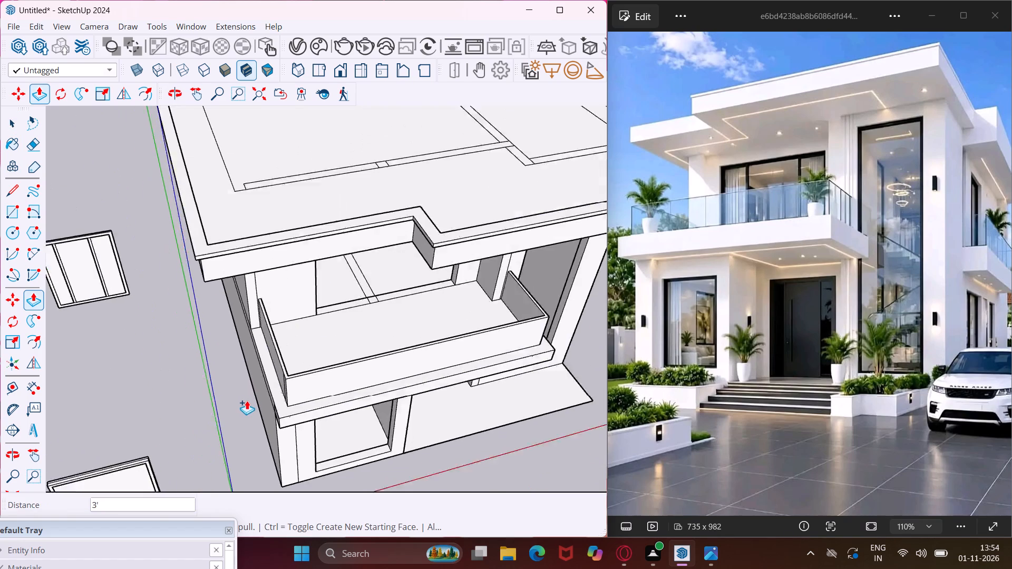
scroll(242, 400, "down", 4)
middle_click_drag(426, 438, 403, 413)
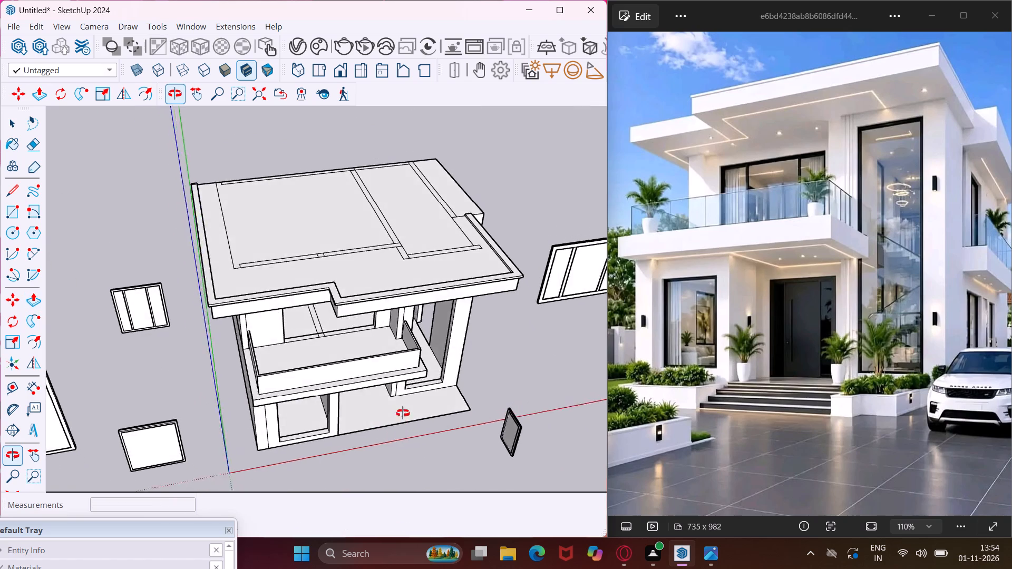
middle_click_drag(403, 413, 355, 315)
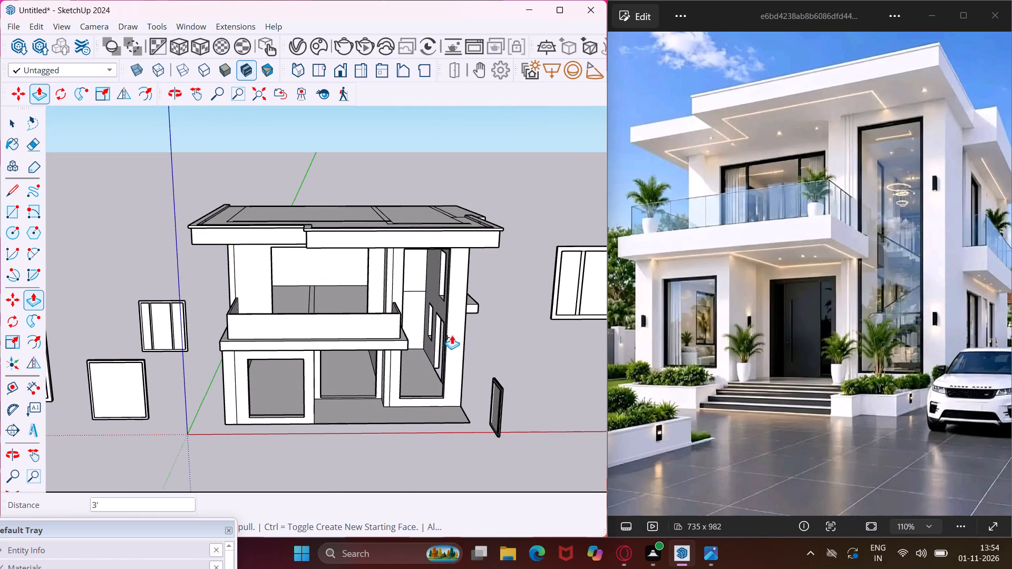
key("Escape")
key("space")
middle_click_drag(468, 324, 174, 401)
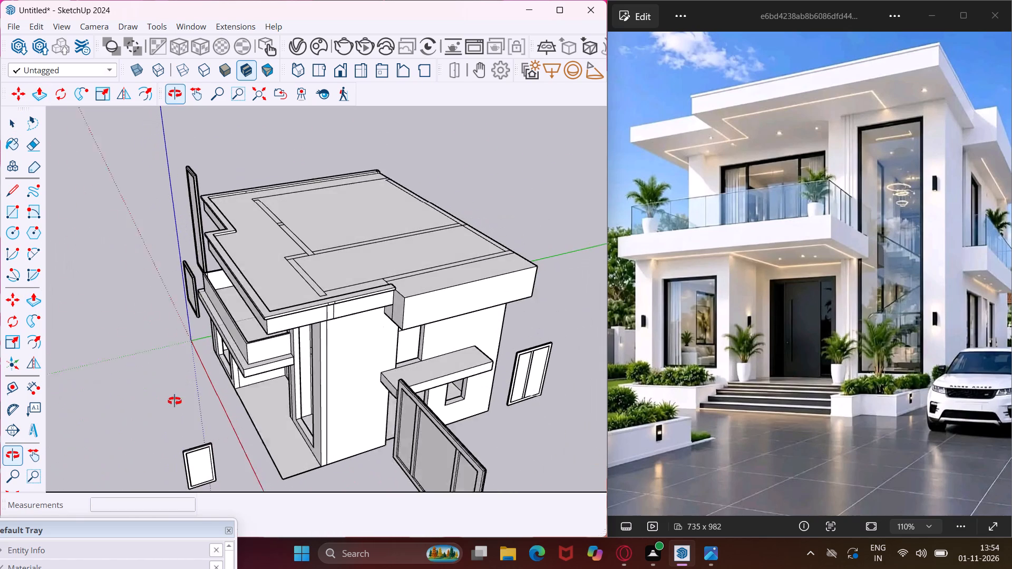
middle_click_drag(174, 401, 170, 405)
scroll(462, 353, "up", 7)
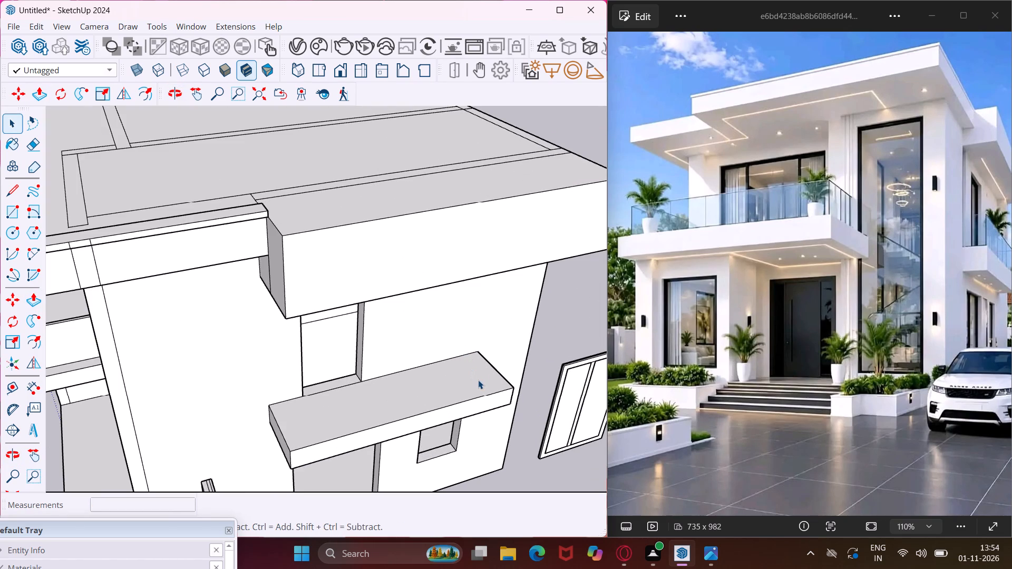
left_click(478, 380)
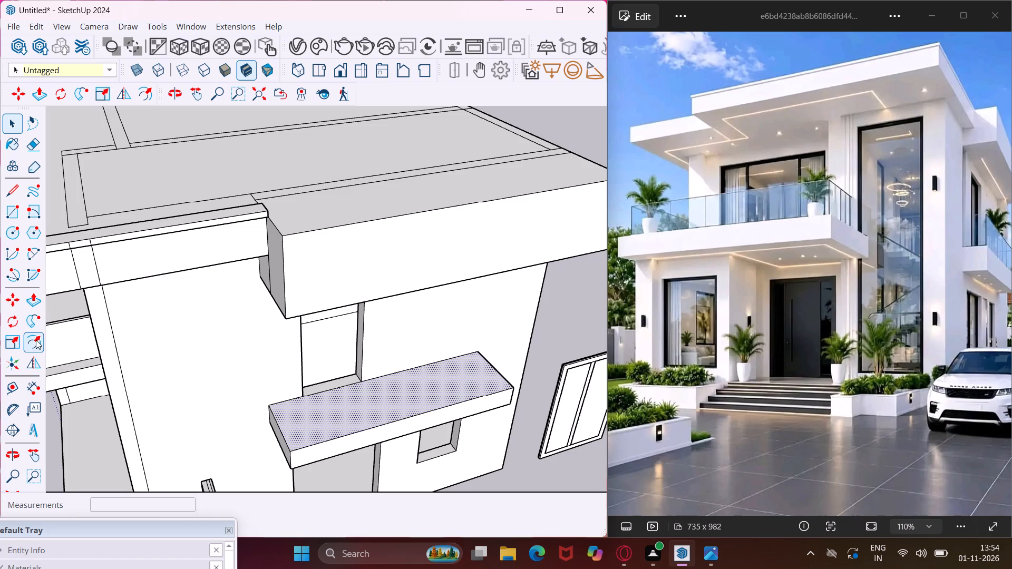
left_click(36, 340)
scroll(355, 435, "up", 3)
left_click(356, 435)
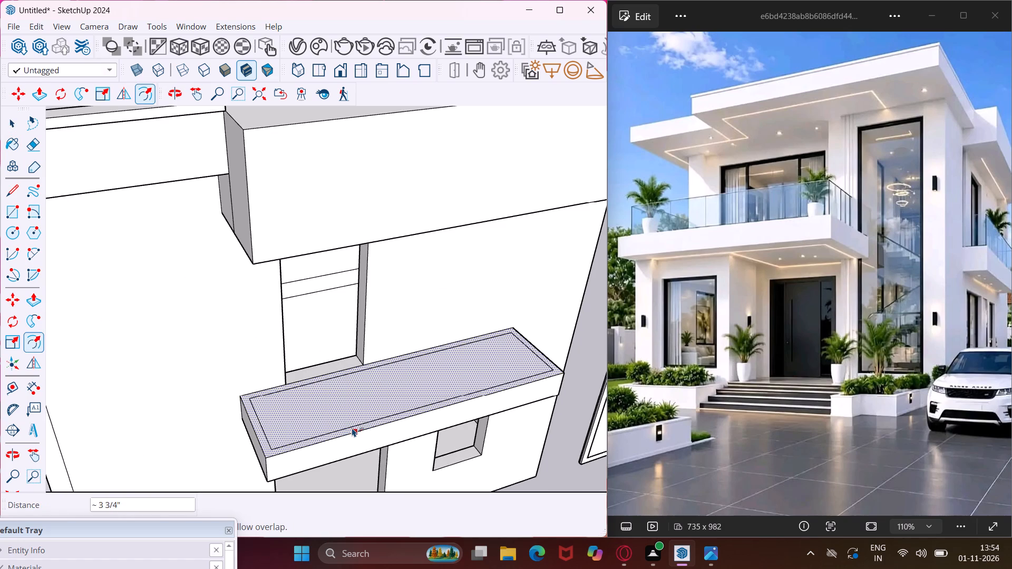
left_click(348, 423)
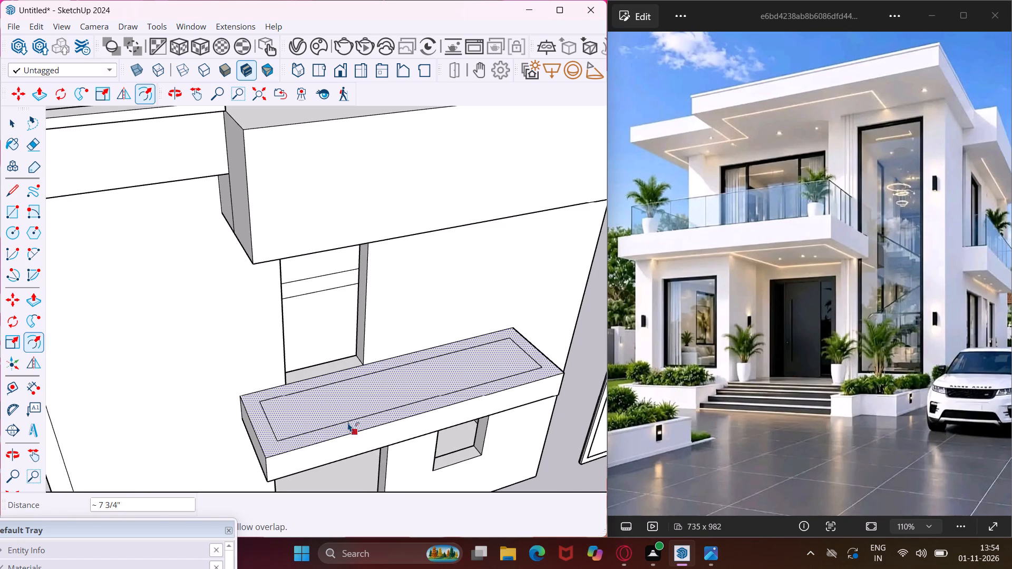
Offset the side balcony slab's outer edge inward about 5 5/8", forming a narrow railing strip with the inner outline.
scroll(348, 422, "up", 6)
left_click(358, 434)
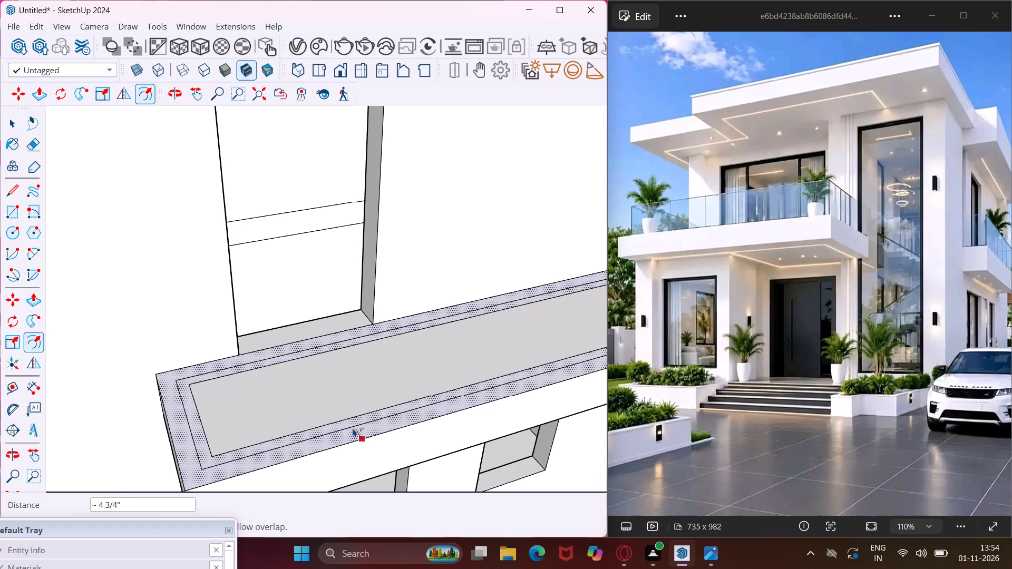
left_click(351, 426)
key("Escape")
key("space")
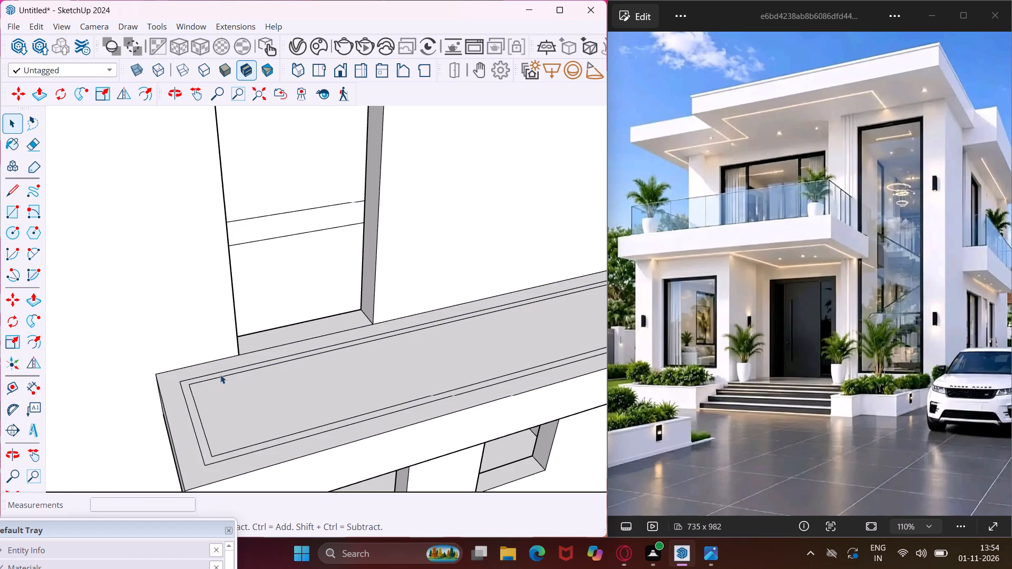
Draw two lines extending the railing strip's edges to the house wall at the side balcony's front end, about 5 5/8" and 7 3/4" long.
left_click(15, 179)
left_click(16, 188)
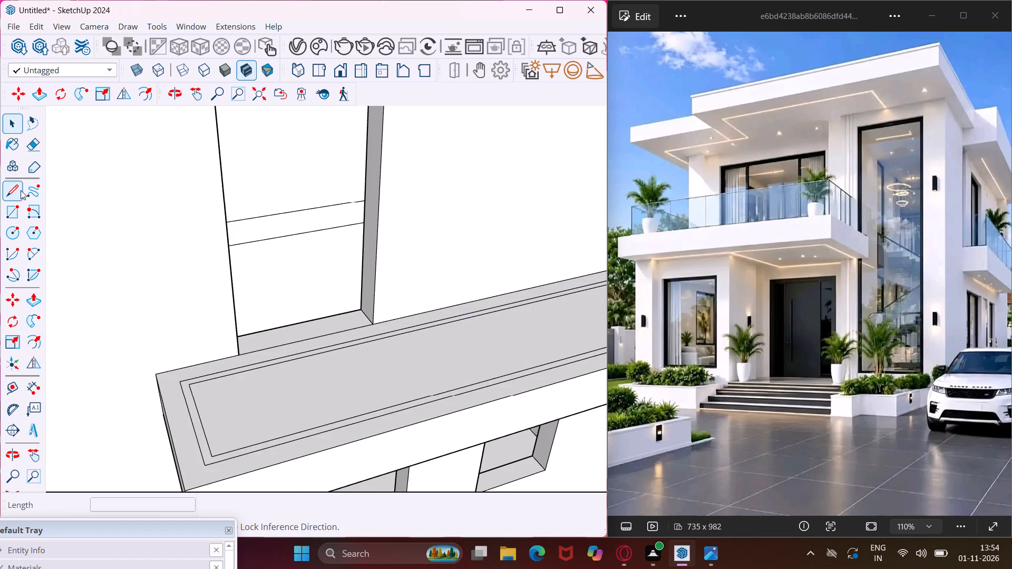
scroll(170, 357, "up", 4)
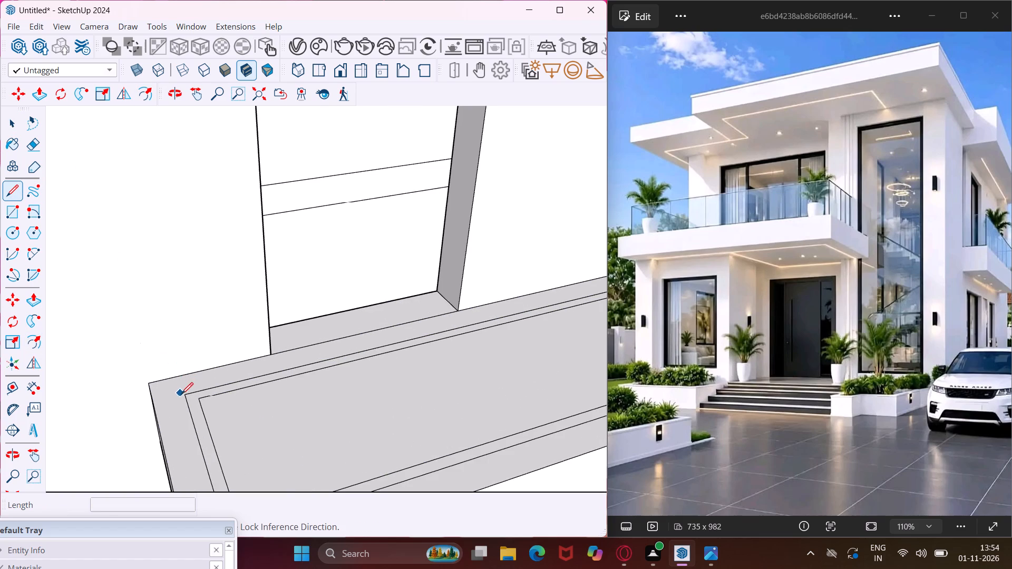
left_click(189, 393)
left_click(181, 371)
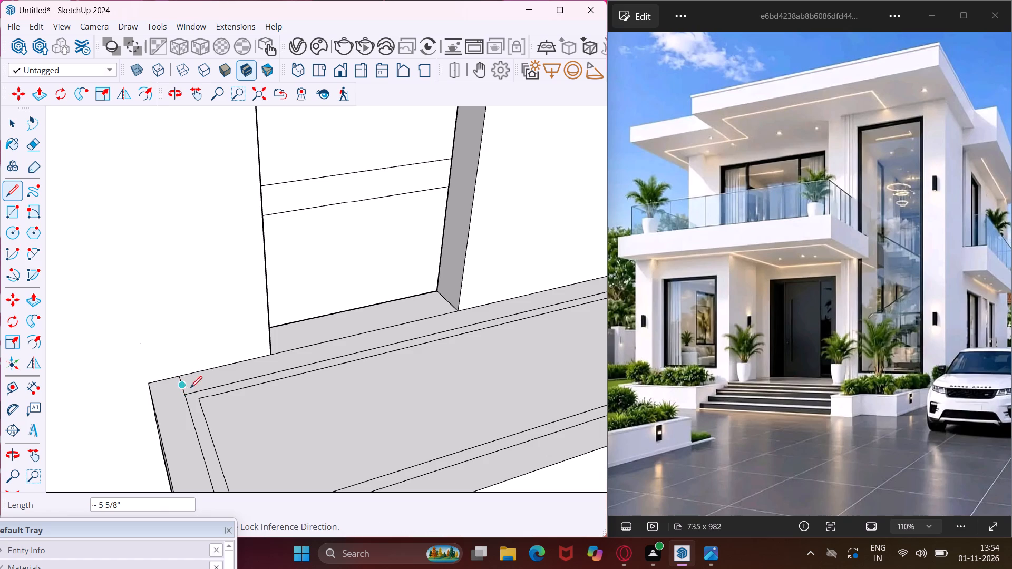
left_click_drag(199, 397, 199, 392)
left_click(191, 377)
Draw two lines extending the railing strip's edges to the house wall at the side balcony's rear end, about 5 5/8" and 7 3/4" long.
scroll(143, 367, "down", 7)
scroll(530, 290, "up", 4)
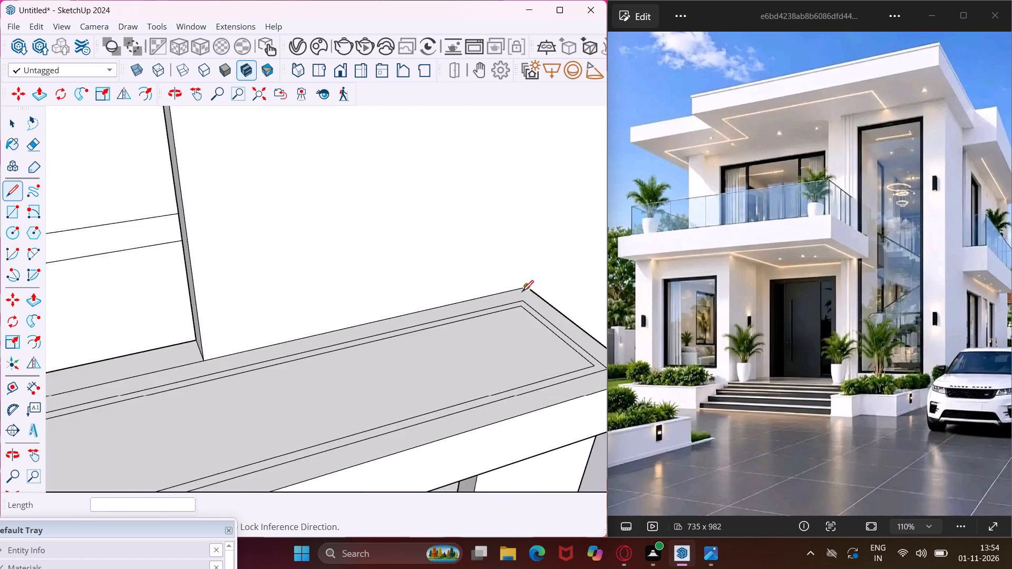
scroll(522, 292, "up", 3)
left_click(524, 304)
left_click(510, 292)
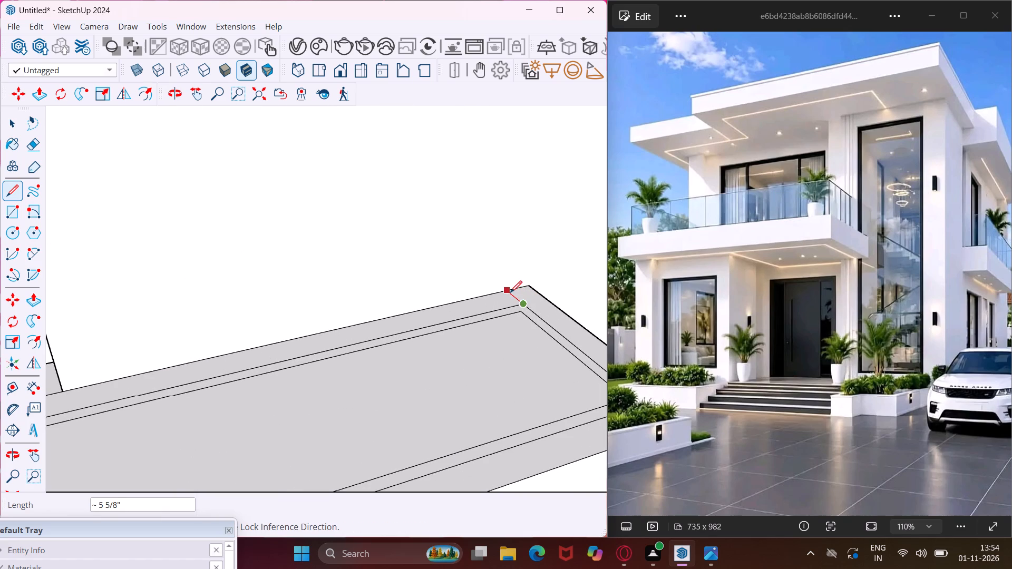
left_click(521, 313)
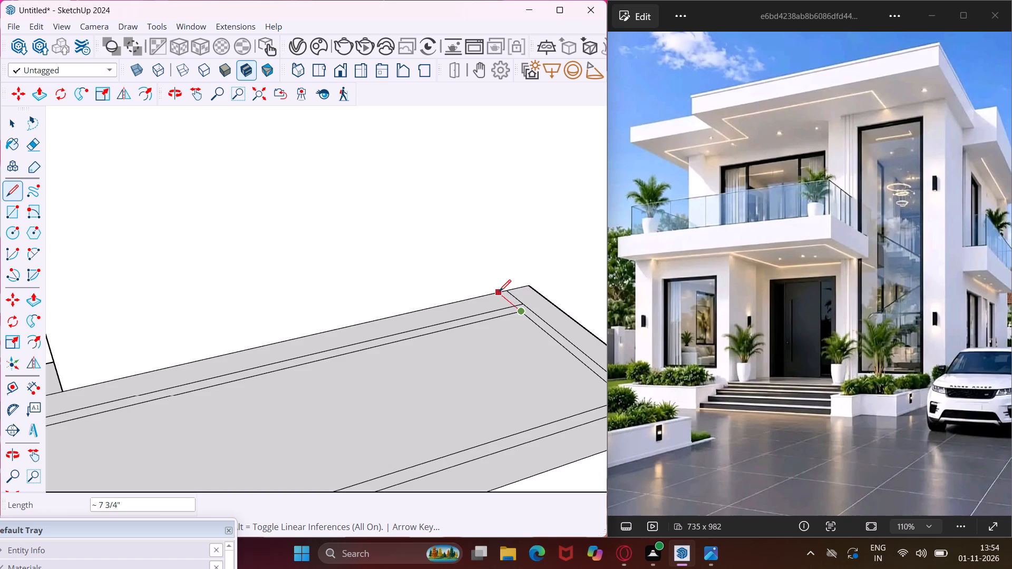
left_click(499, 291)
key("Escape")
key("space")
Erase the offset lines running along the house wall and the short stubs crossing the side balcony's extended railing strip, starting at the rear end.
scroll(470, 307, "down", 3)
key("e")
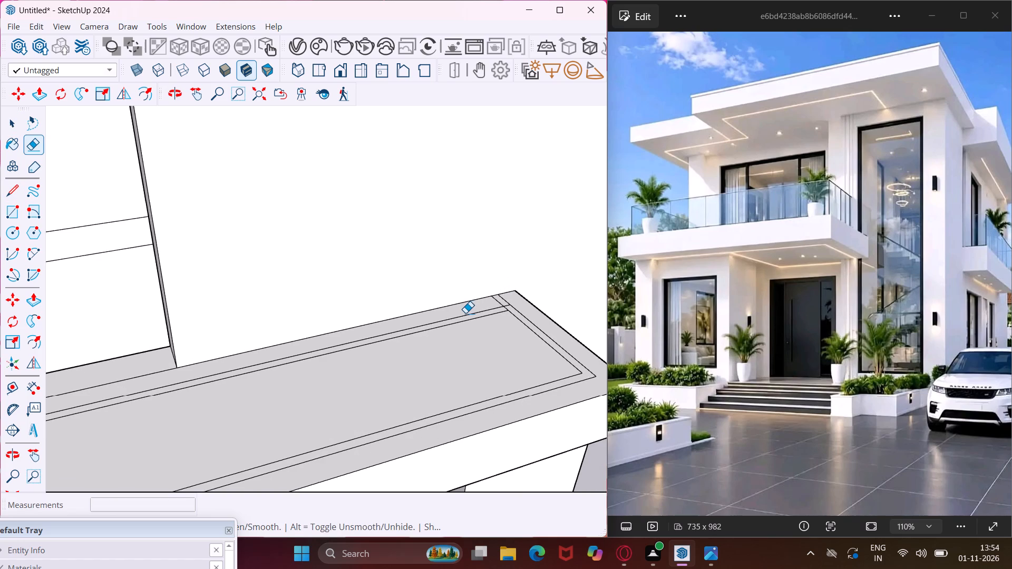
left_click(470, 315)
left_click(478, 320)
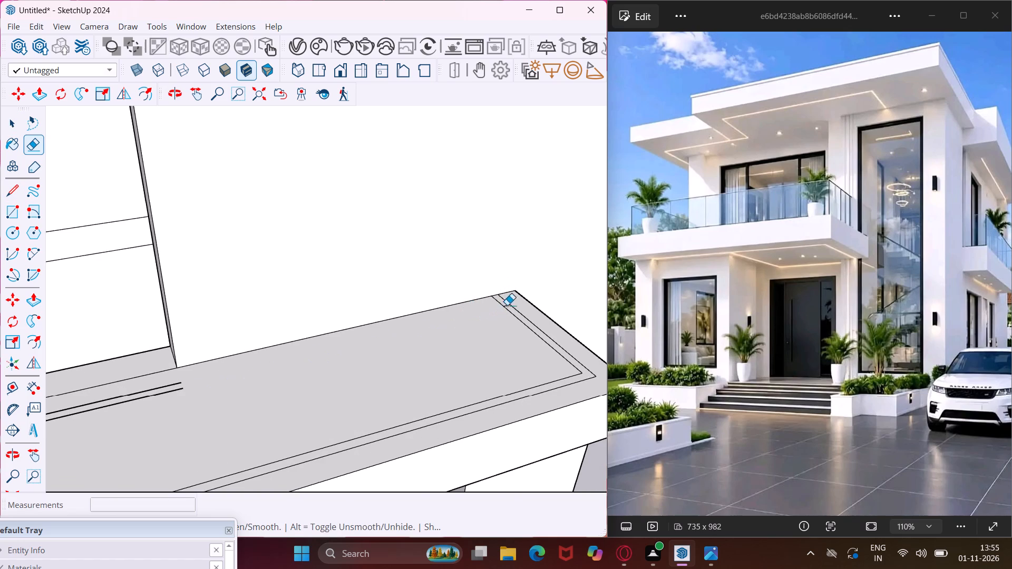
scroll(511, 300, "up", 7)
left_click(503, 309)
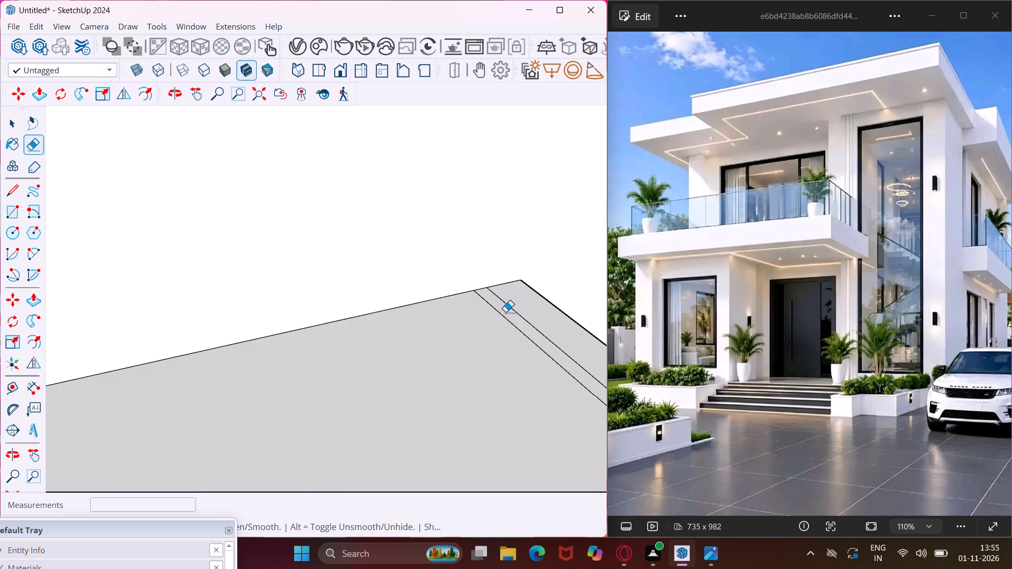
scroll(505, 312, "down", 14)
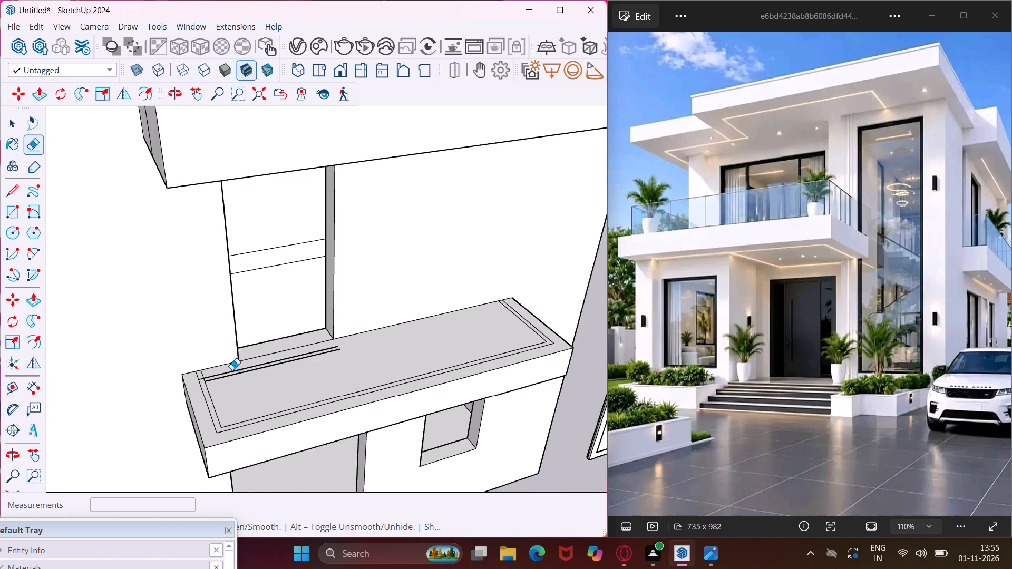
Erase the two leftover border lines and their short end segments along the wall side of the side balcony slab.
scroll(197, 383, "up", 11)
left_click(203, 379)
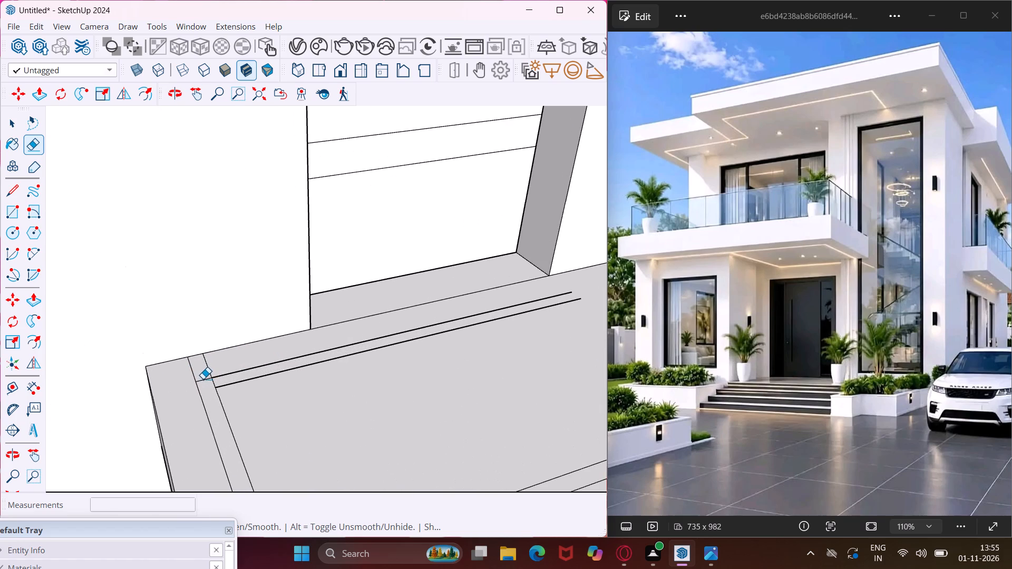
left_click(202, 380)
left_click_drag(231, 367, 242, 384)
left_click_drag(242, 384, 247, 390)
left_click_drag(338, 346, 346, 366)
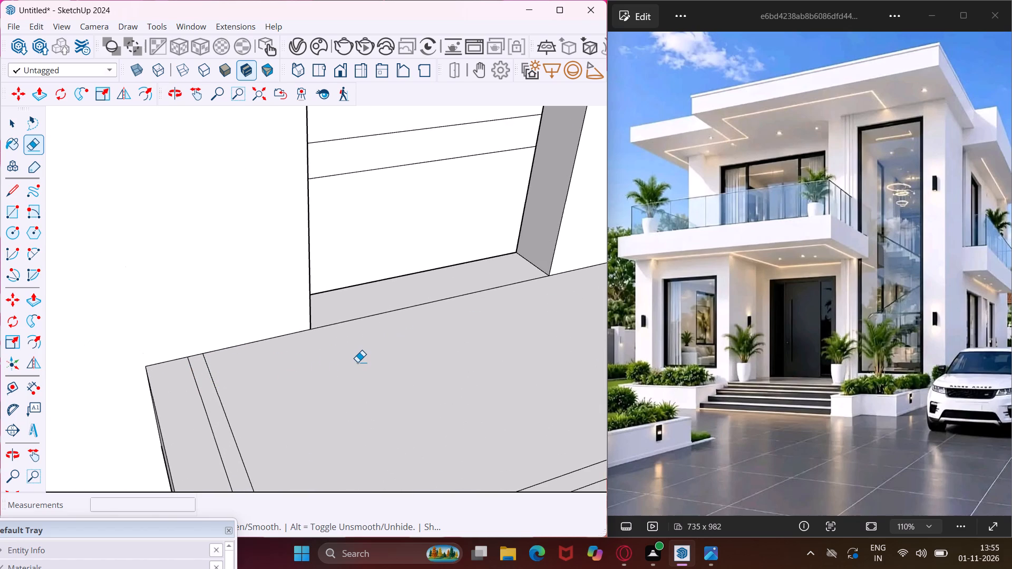
scroll(357, 362, "down", 4)
key("Escape")
key("space")
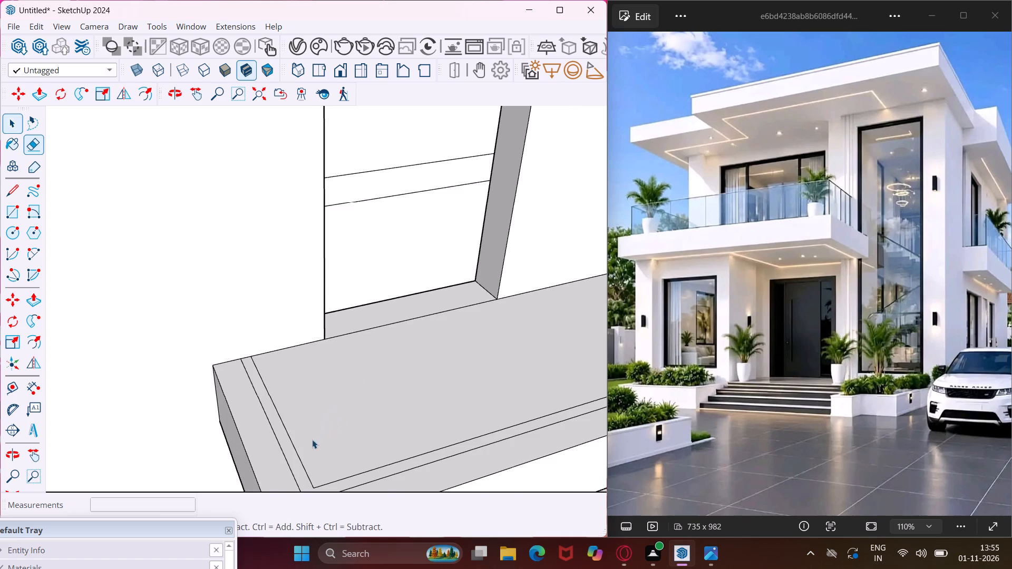
Push/Pull the narrow border strip on the side balcony slab up 3' to form its parapet.
scroll(293, 448, "up", 2)
left_click(293, 448)
left_click(291, 453)
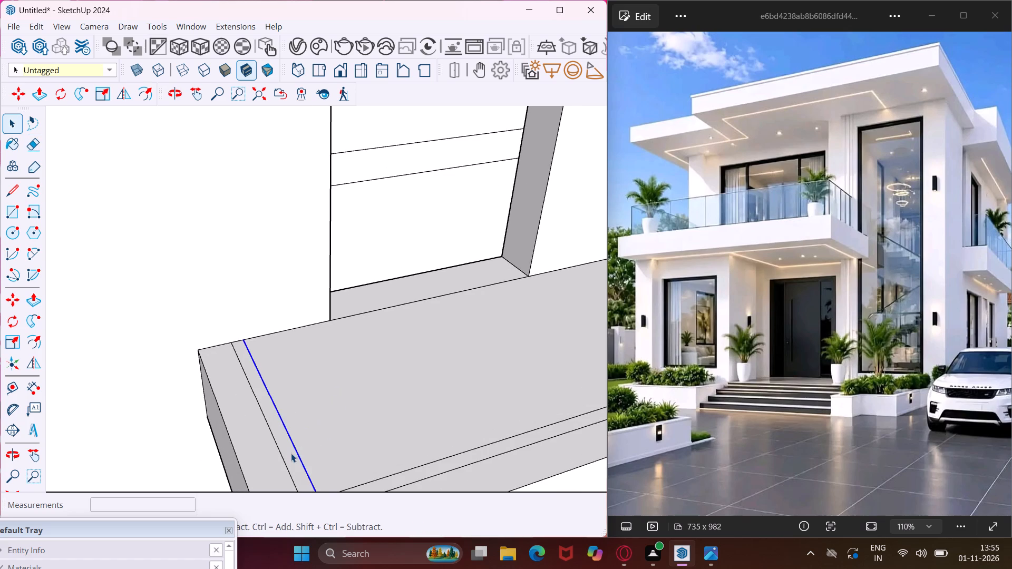
key("p")
left_click(291, 453)
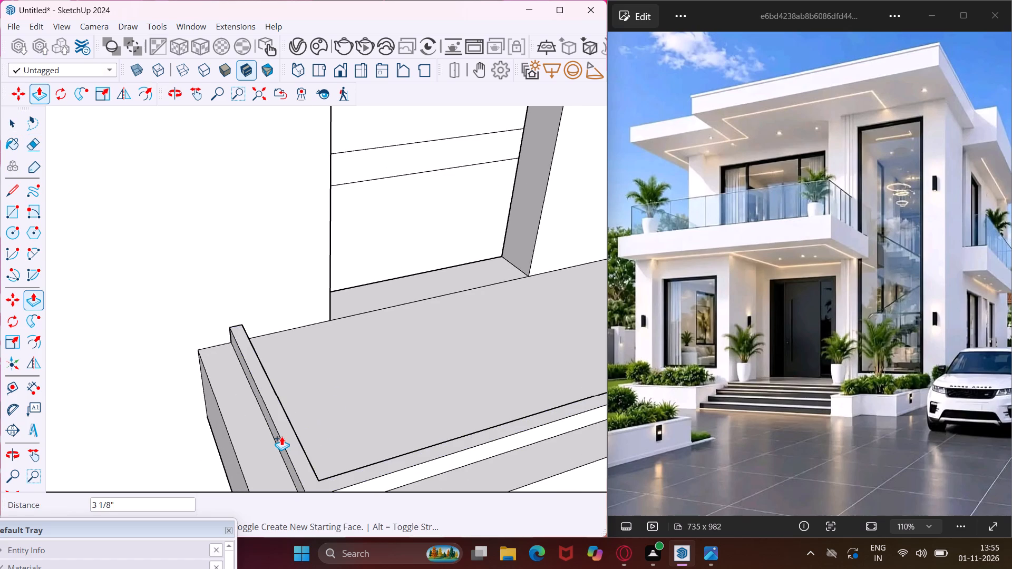
type("3'")
key("Return")
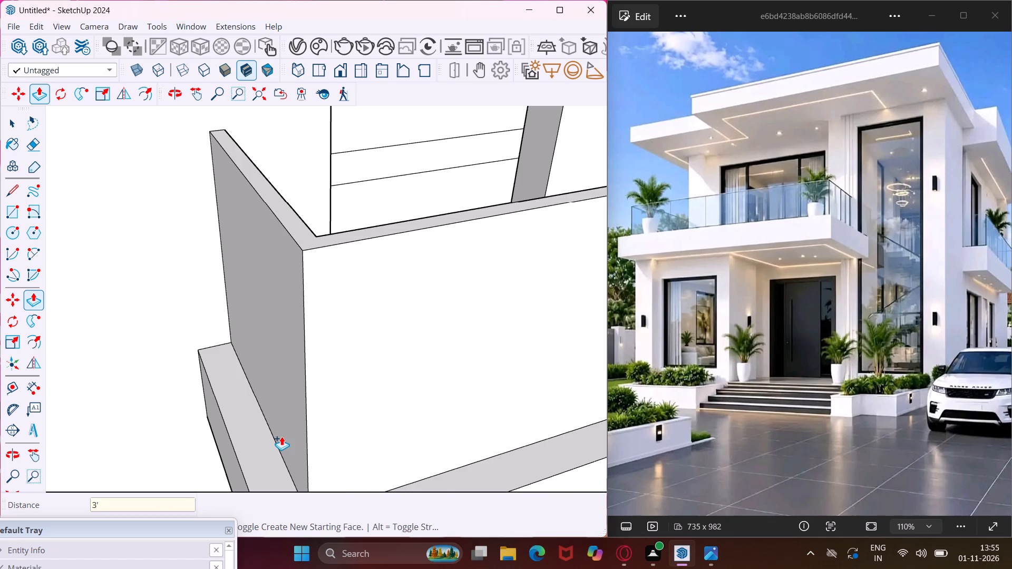
scroll(284, 434, "down", 13)
scroll(290, 387, "down", 5)
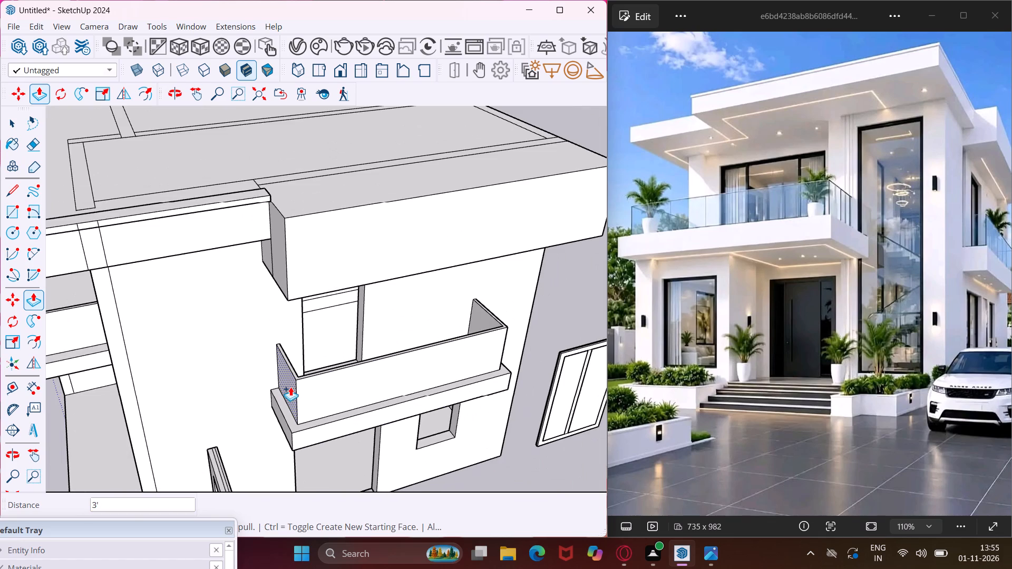
middle_click_drag(290, 393, 515, 361)
scroll(492, 357, "down", 5)
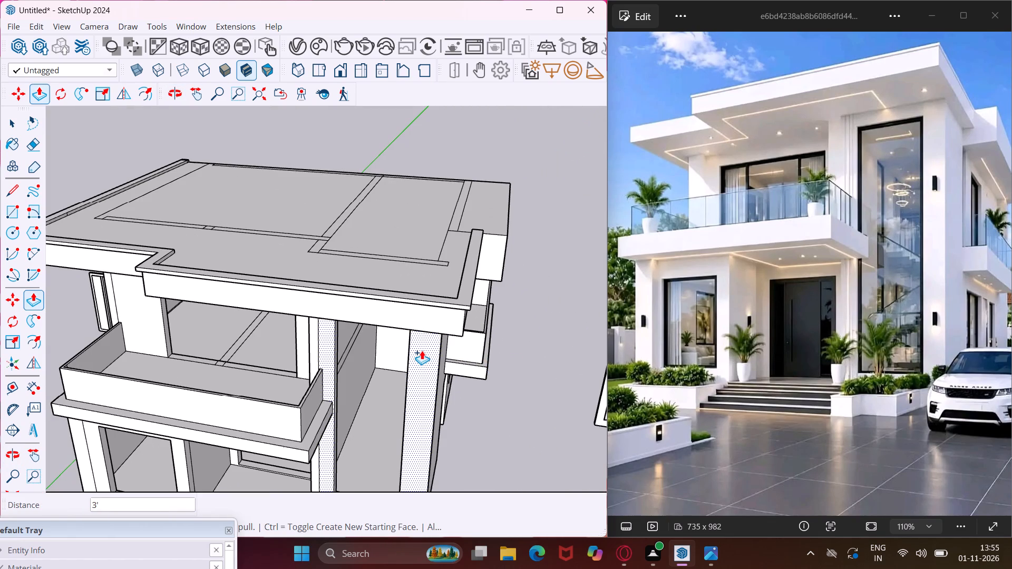
key("Escape")
key("space")
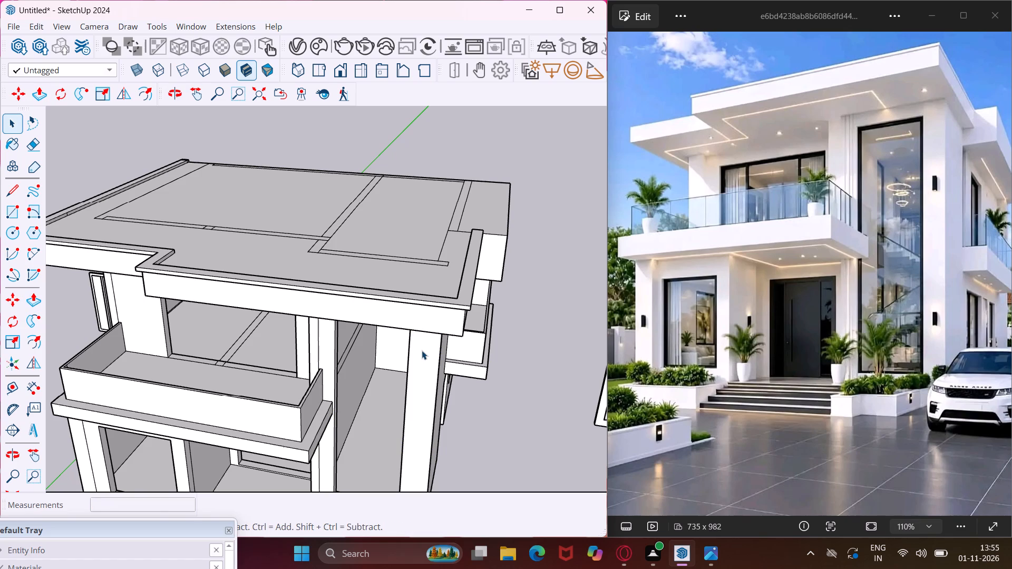
Offset the top face of the front balcony parapet outward by about 1 11/16" to outline a coping.
middle_click_drag(371, 308, 394, 261)
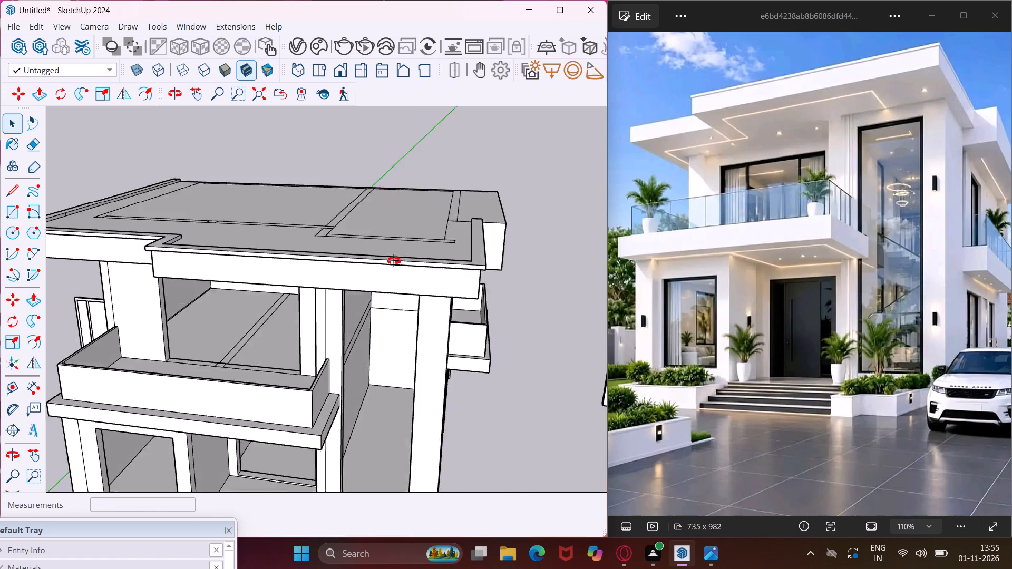
middle_click_drag(394, 261, 452, 167)
scroll(438, 174, "down", 4)
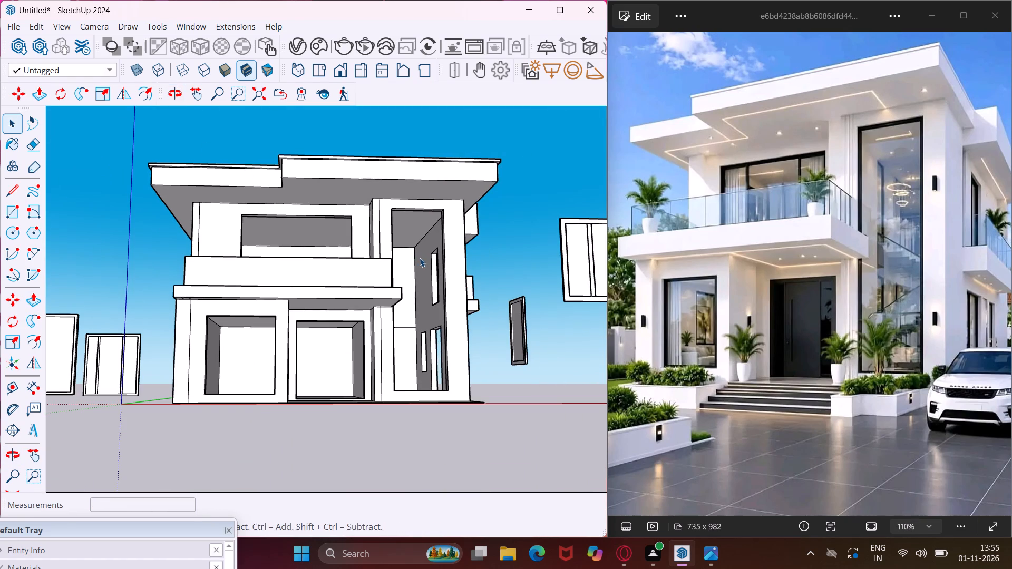
middle_click_drag(420, 258, 520, 452)
scroll(520, 452, "down", 1)
scroll(281, 389, "up", 3)
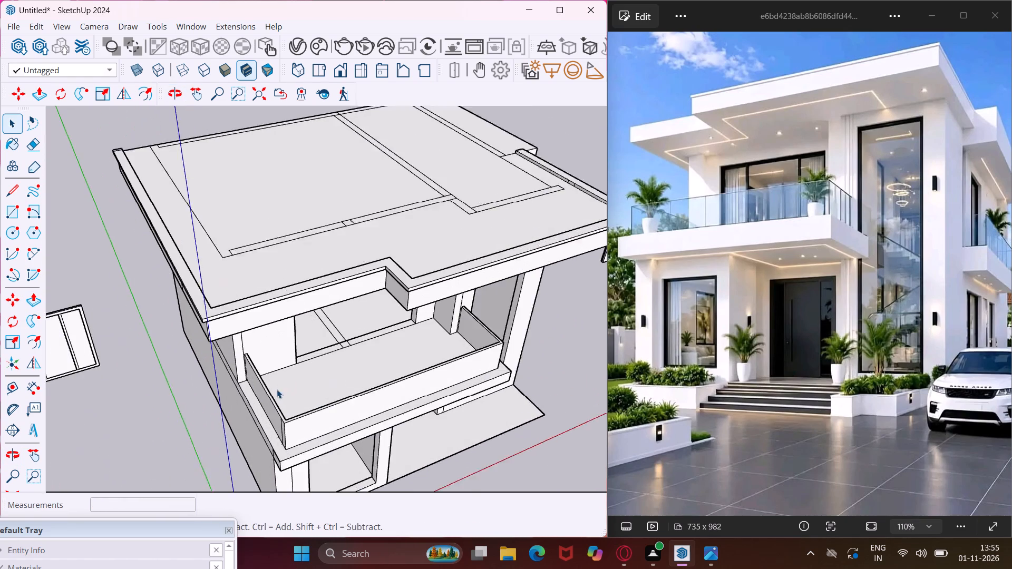
scroll(277, 389, "up", 13)
left_click(250, 374)
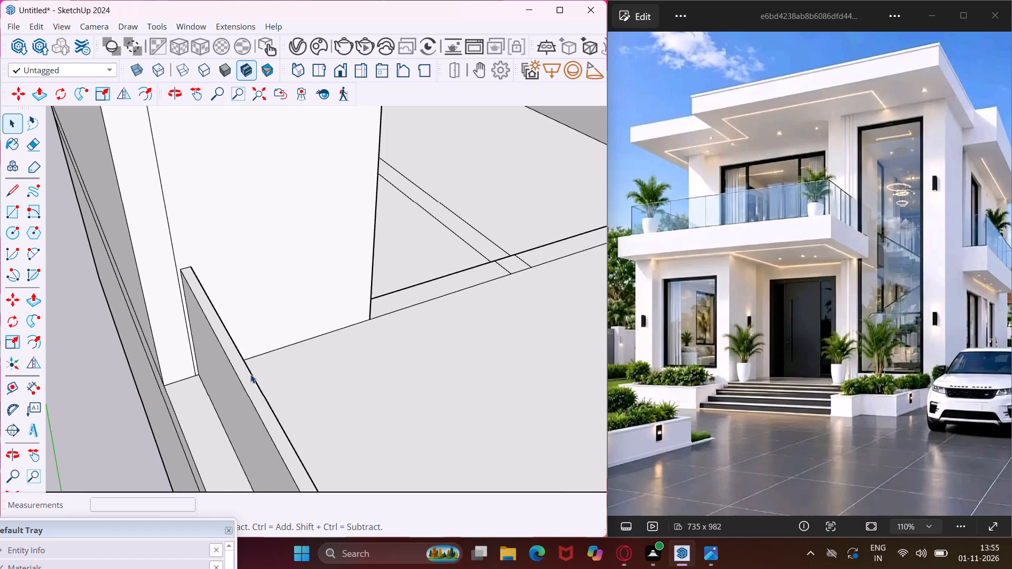
left_click(248, 375)
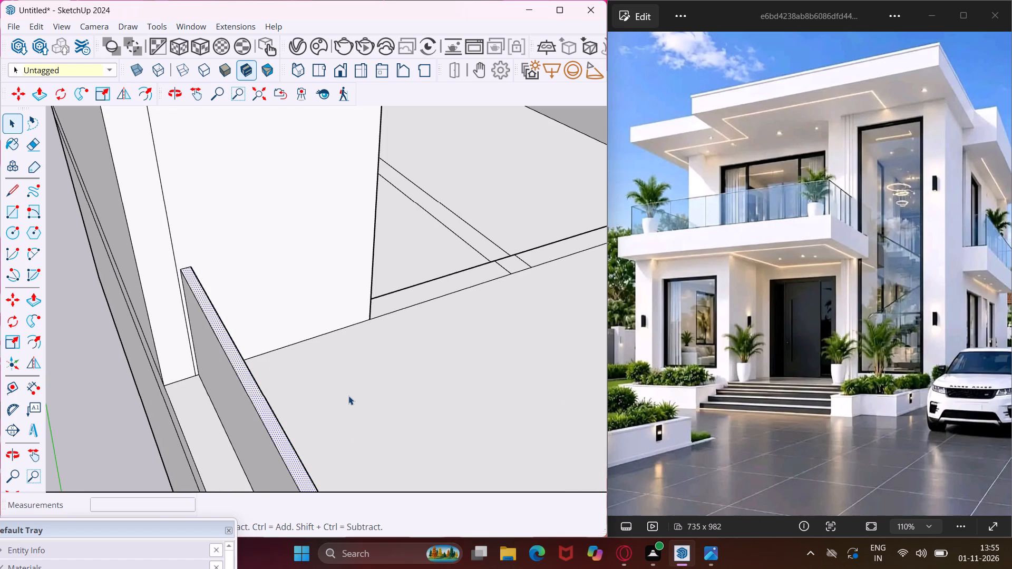
left_click(39, 345)
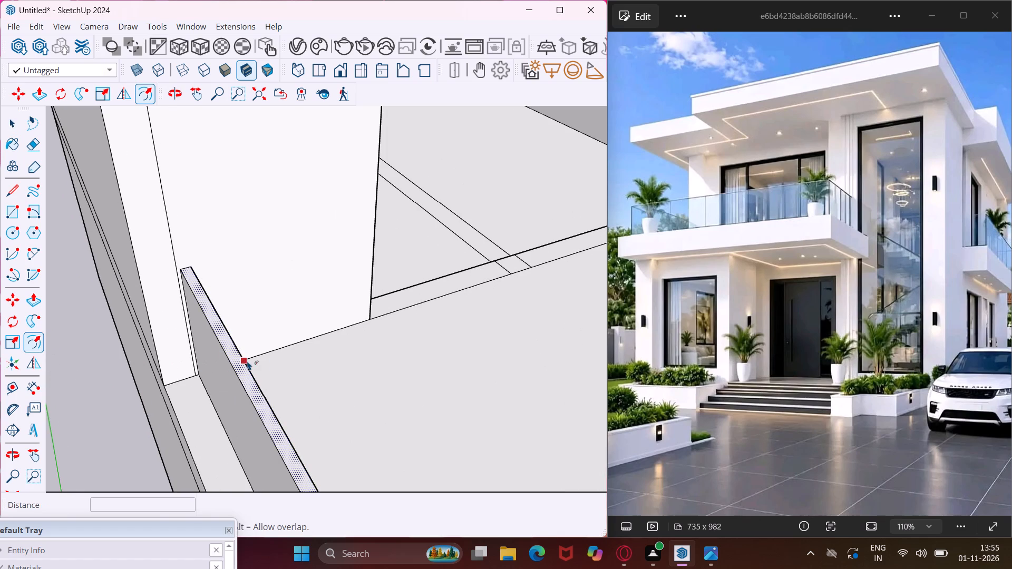
left_click(235, 363)
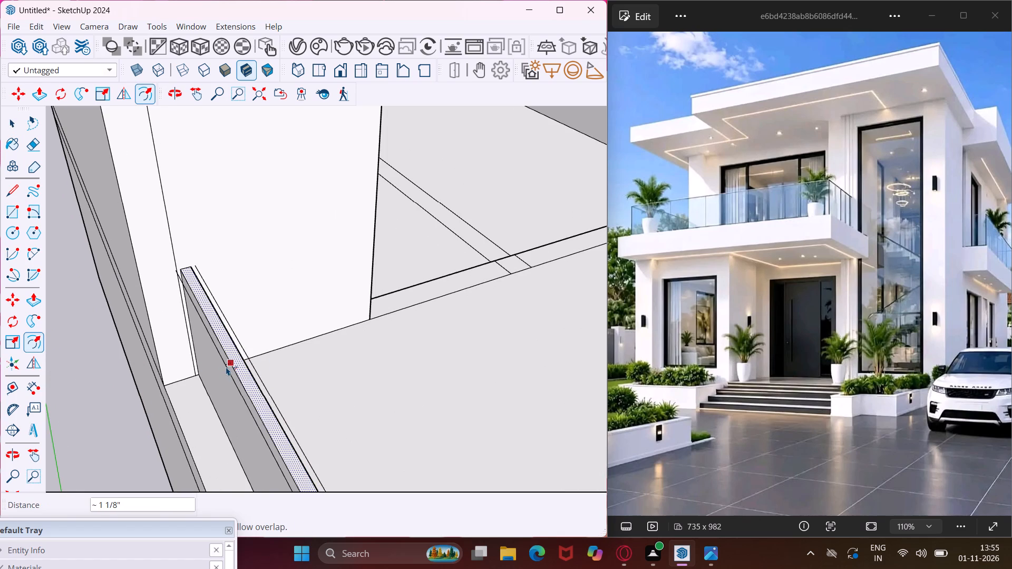
left_click(223, 367)
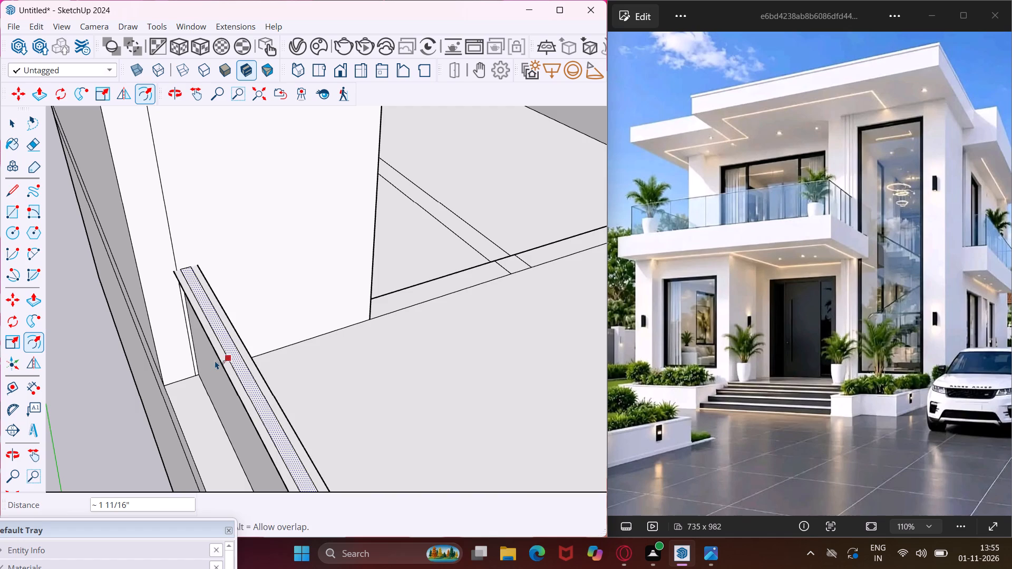
Offset the top face of the side balcony parapet outward by about 1 1/4" to outline a coping.
scroll(189, 342, "down", 15)
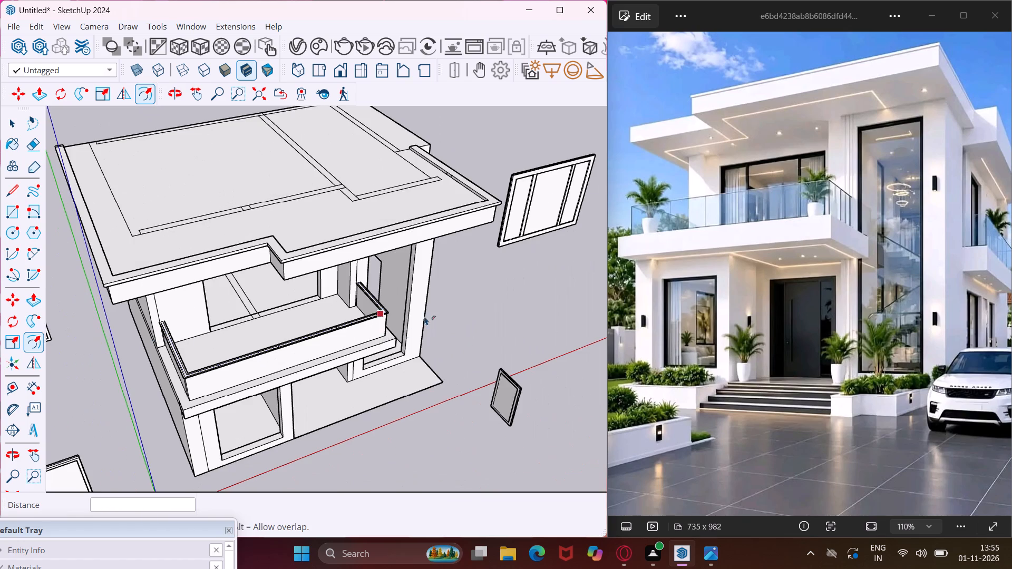
middle_click_drag(426, 311, 150, 306)
scroll(465, 274, "up", 3)
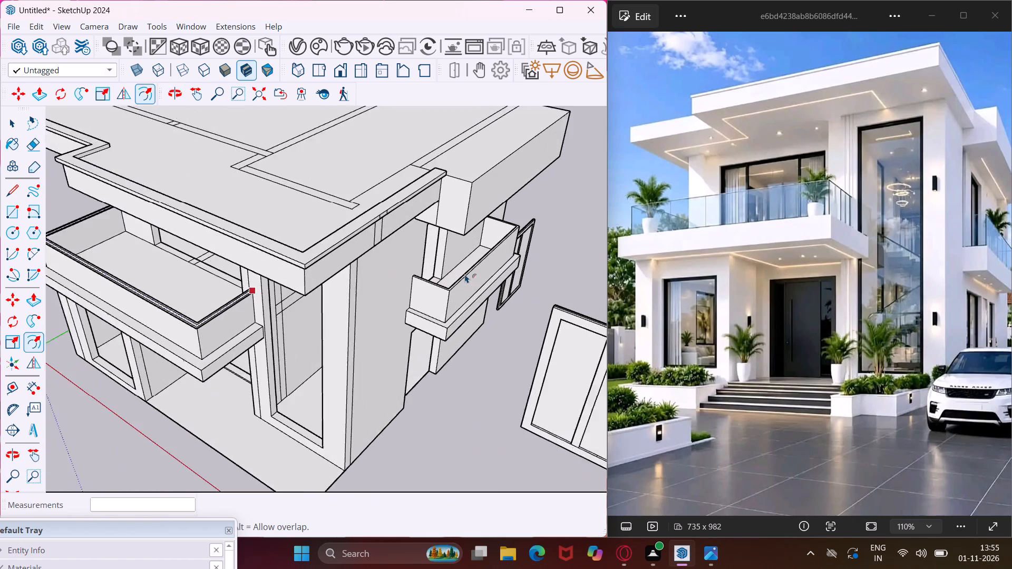
scroll(465, 274, "up", 11)
middle_click_drag(467, 271, 473, 283)
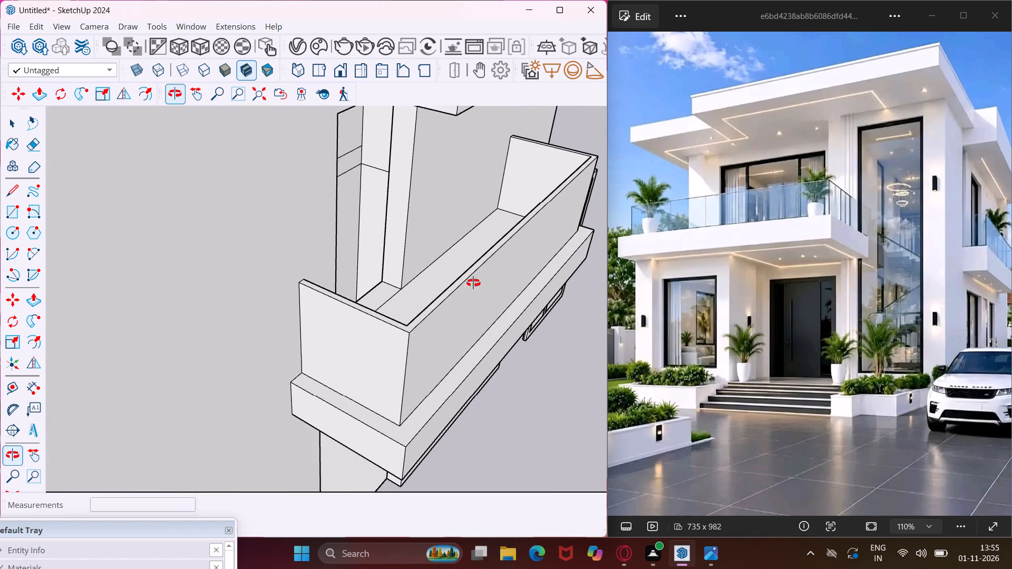
middle_click_drag(473, 283, 489, 306)
scroll(480, 301, "up", 8)
key("Escape")
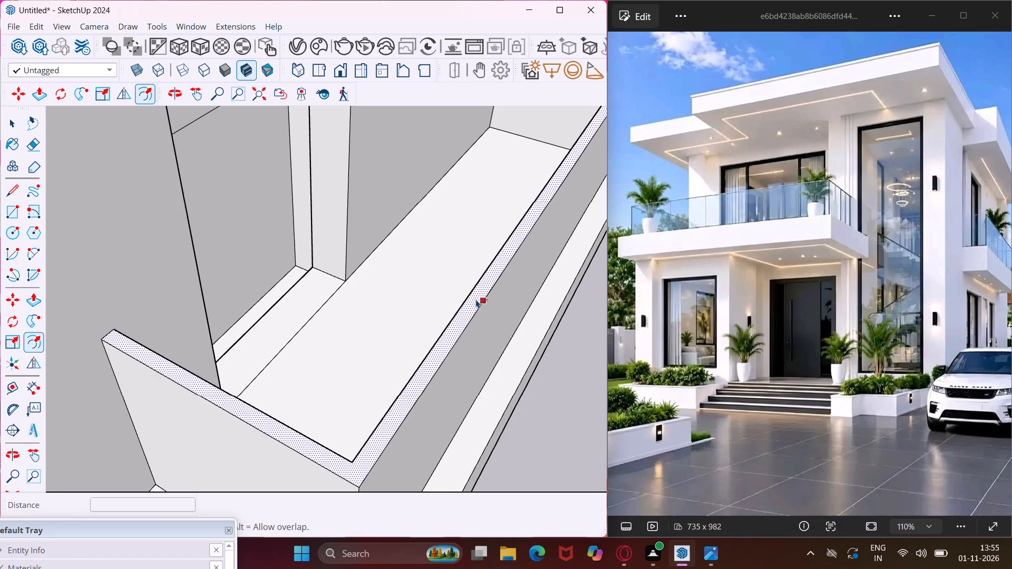
left_click(473, 301)
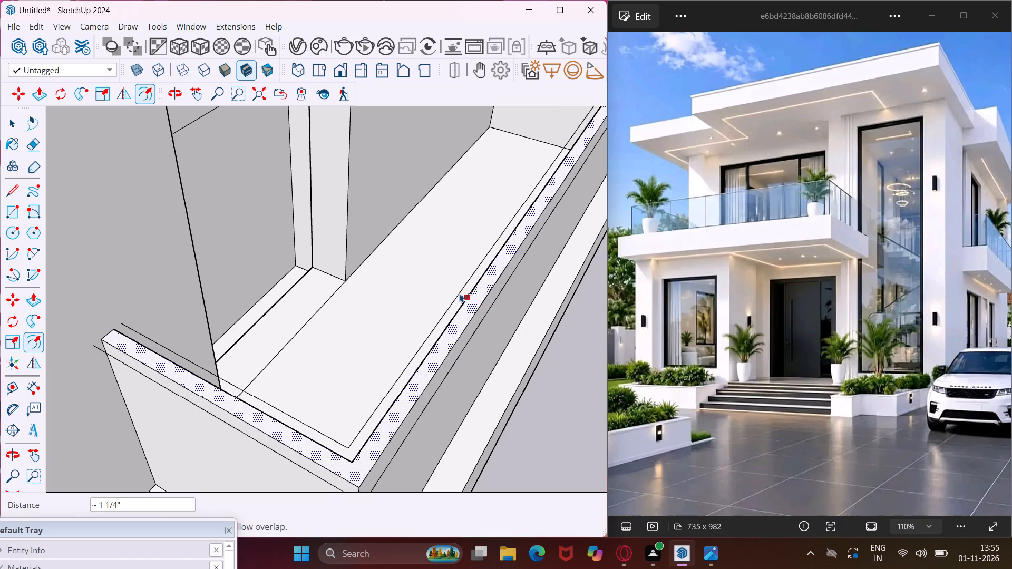
left_click(460, 293)
key("Escape")
key("space")
Push/Pull the side balcony's coping border up 1" and raise the parapet's middle strip by the same amount.
middle_click_drag(446, 333, 432, 315)
scroll(381, 418, "up", 2)
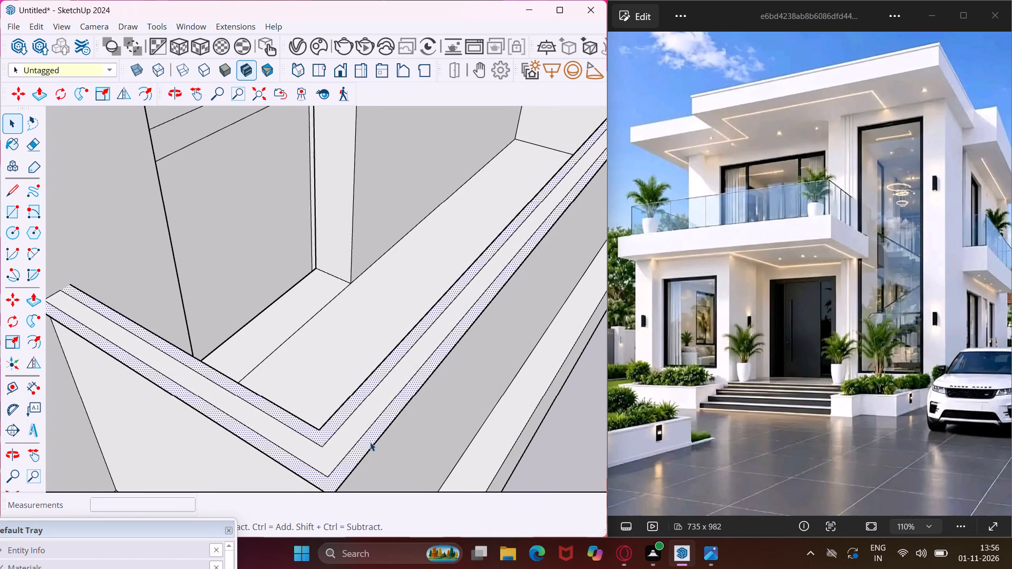
key("p")
left_click(370, 442)
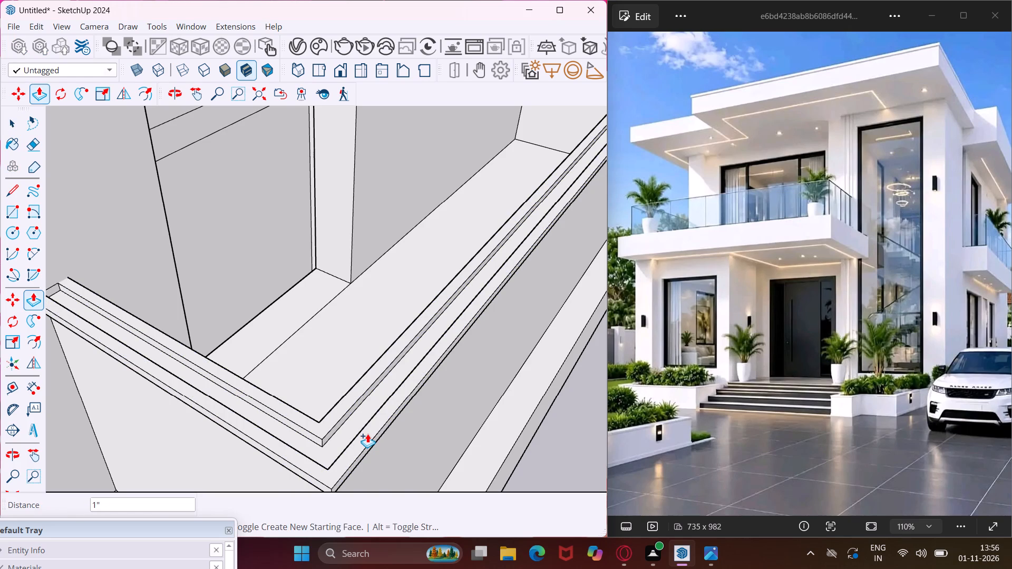
left_click(367, 434)
scroll(352, 440, "up", 4)
double_click(342, 442)
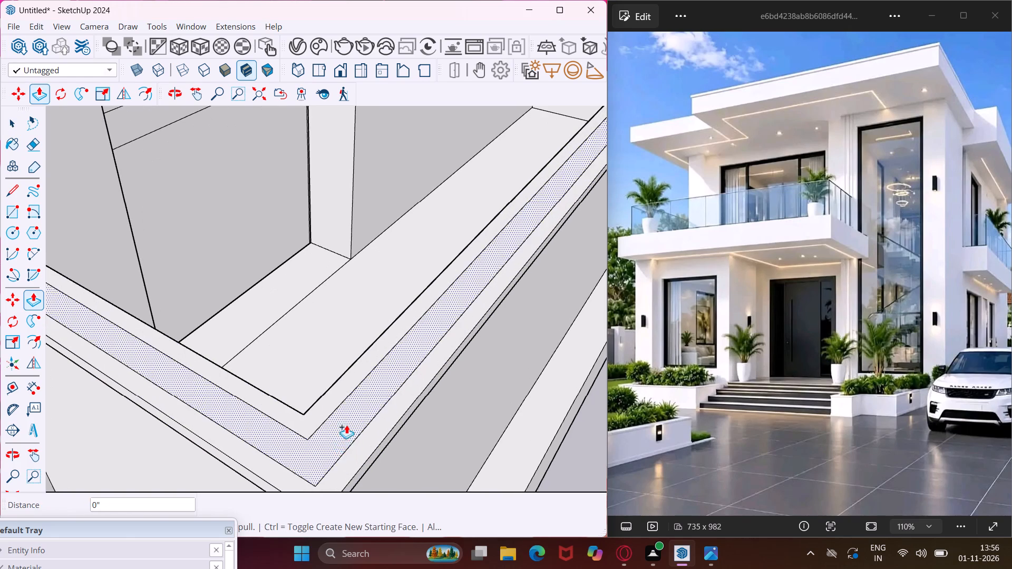
Raise the front balcony's coping border and middle strip by the same 1" Push/Pull distance.
scroll(427, 304, "down", 17)
scroll(451, 278, "down", 4)
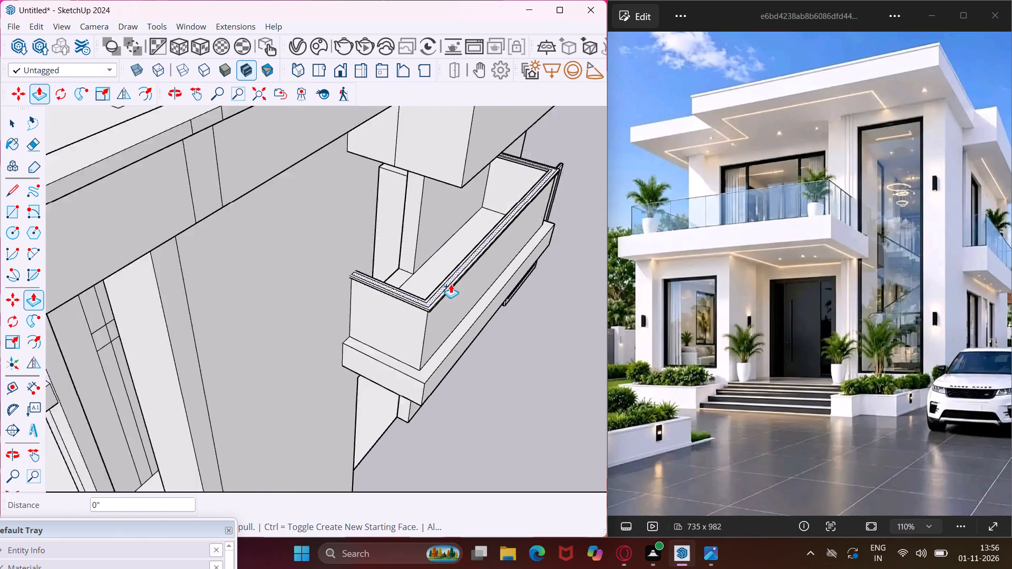
scroll(451, 284, "down", 6)
scroll(190, 333, "up", 6)
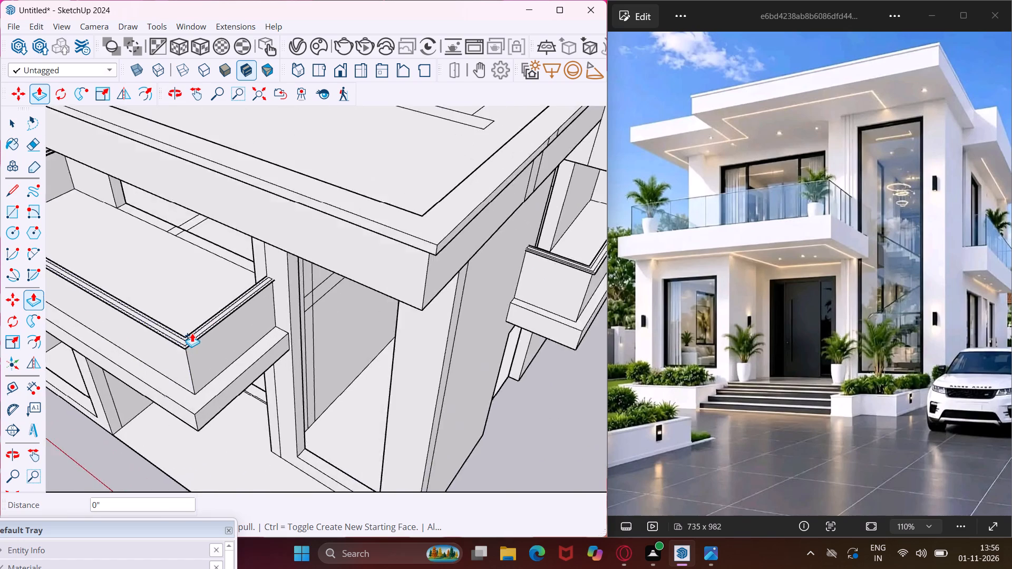
scroll(192, 333, "up", 13)
double_click(192, 333)
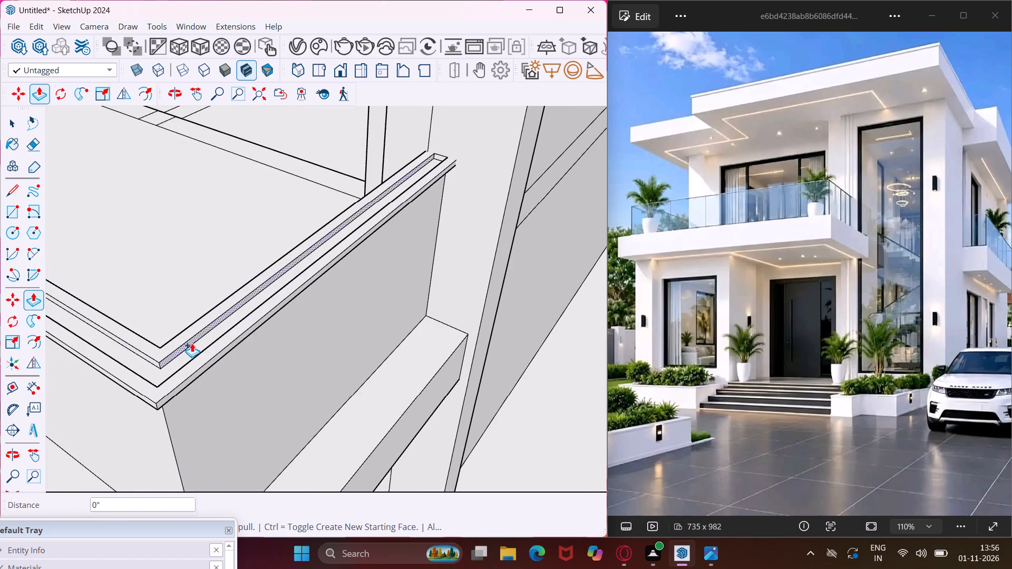
double_click(192, 346)
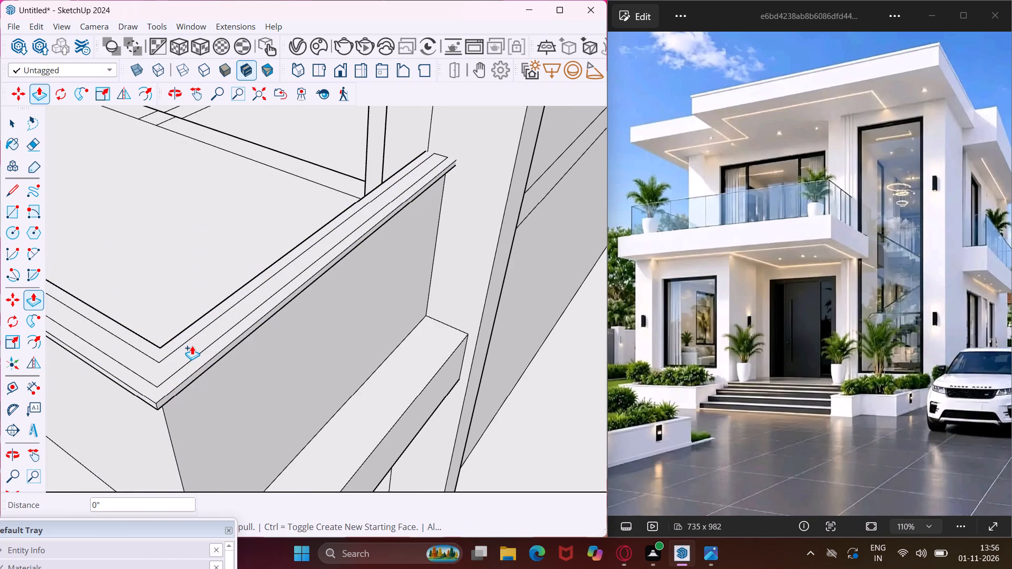
Examine the front balcony's finished coping and the whole house from the front against the reference image.
middle_click_drag(192, 346, 313, 144)
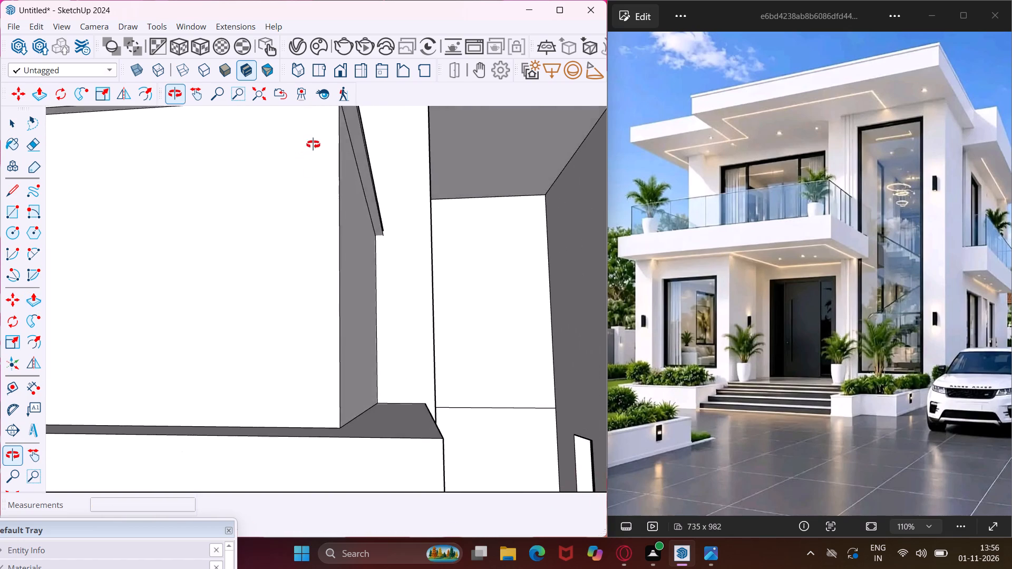
middle_click_drag(313, 144, 316, 284)
scroll(312, 263, "down", 7)
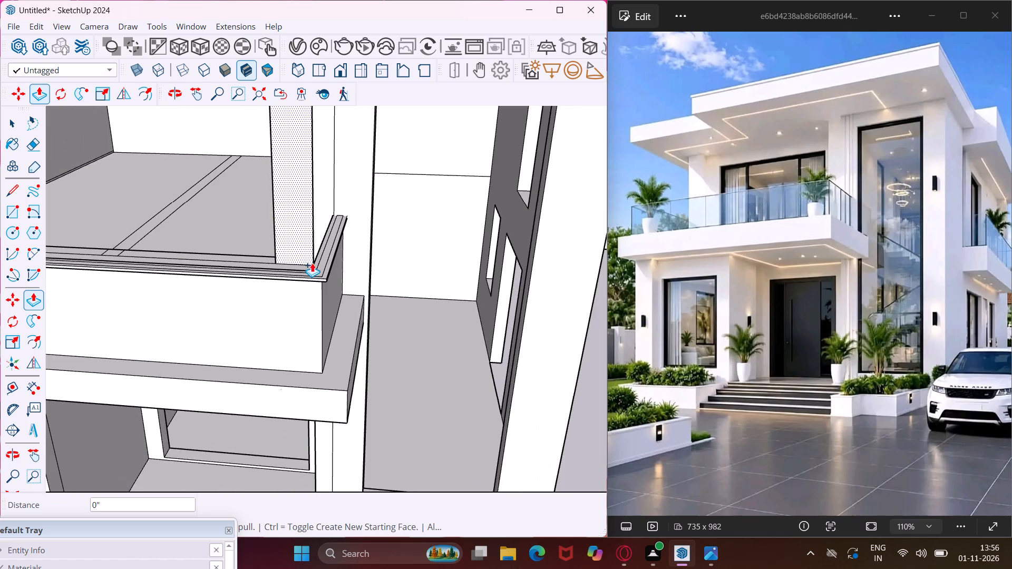
scroll(312, 263, "down", 16)
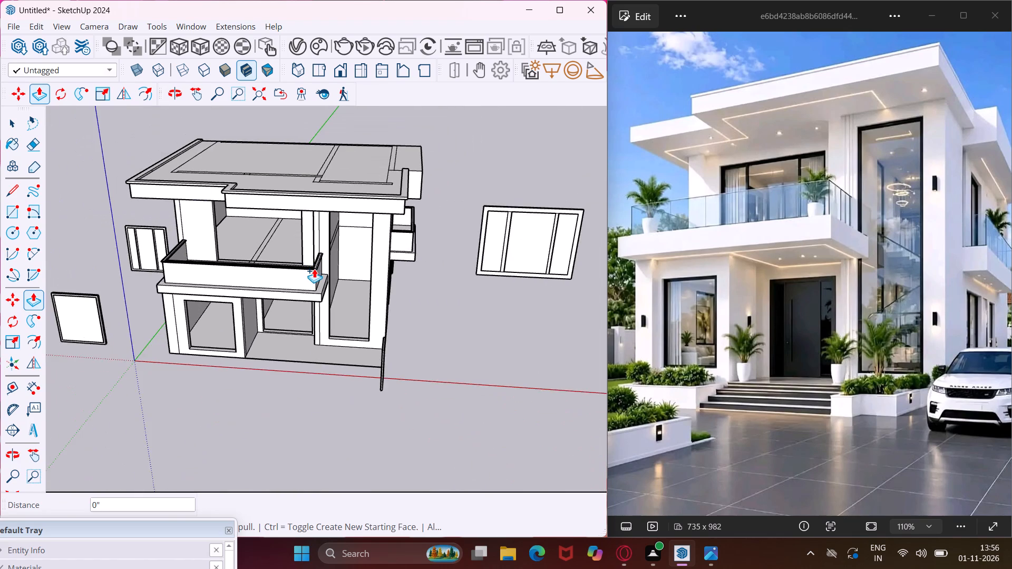
scroll(314, 269, "down", 3)
key("Escape")
key("space")
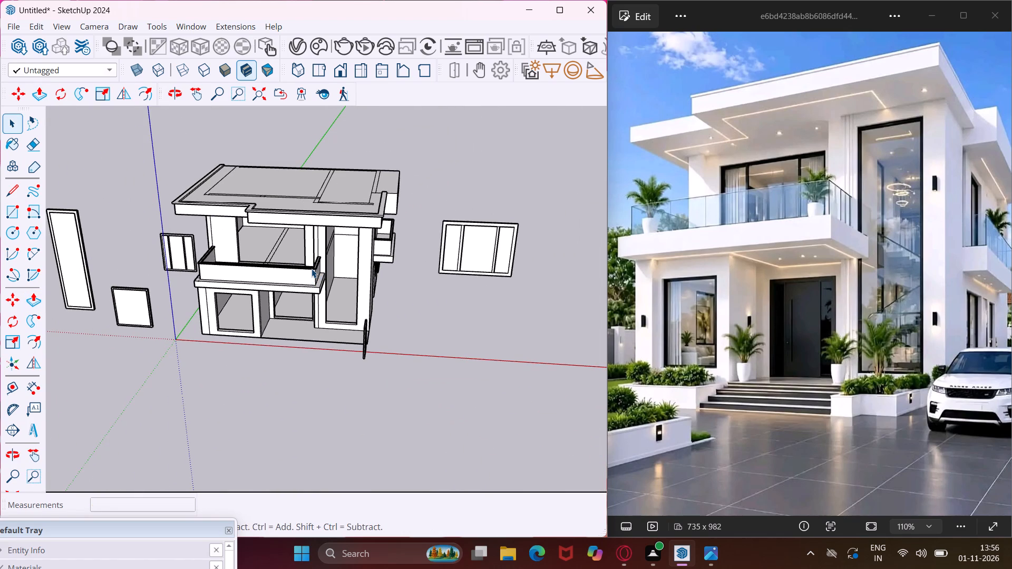
scroll(322, 279, "down", 5)
middle_click_drag(326, 283, 338, 212)
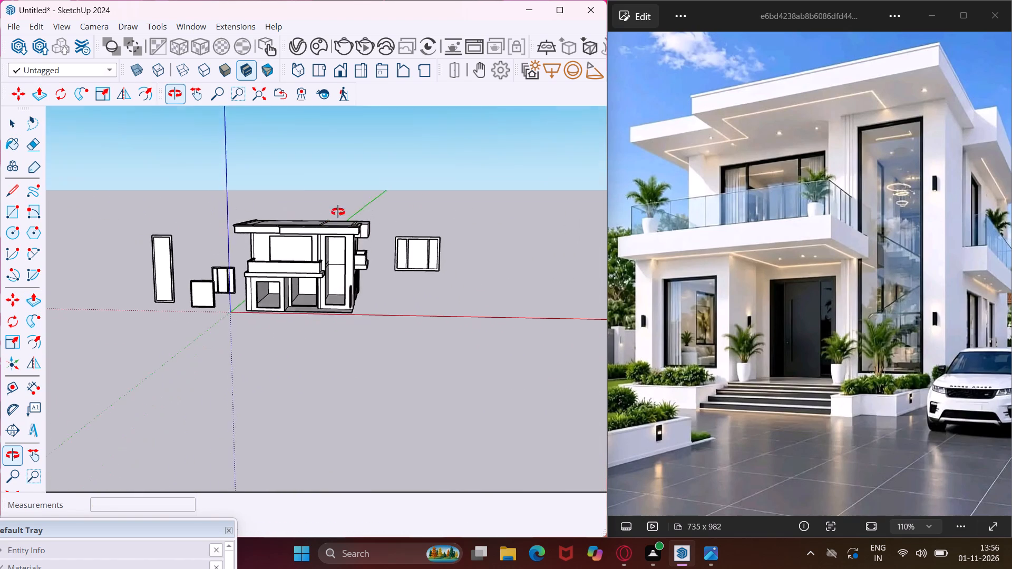
Draw a line about 25' 6" long along the roof overhang's side soffit, starting from the midpoint of its rear edge.
middle_click_drag(338, 212, 404, 120)
scroll(404, 120, "up", 1)
scroll(320, 220, "up", 6)
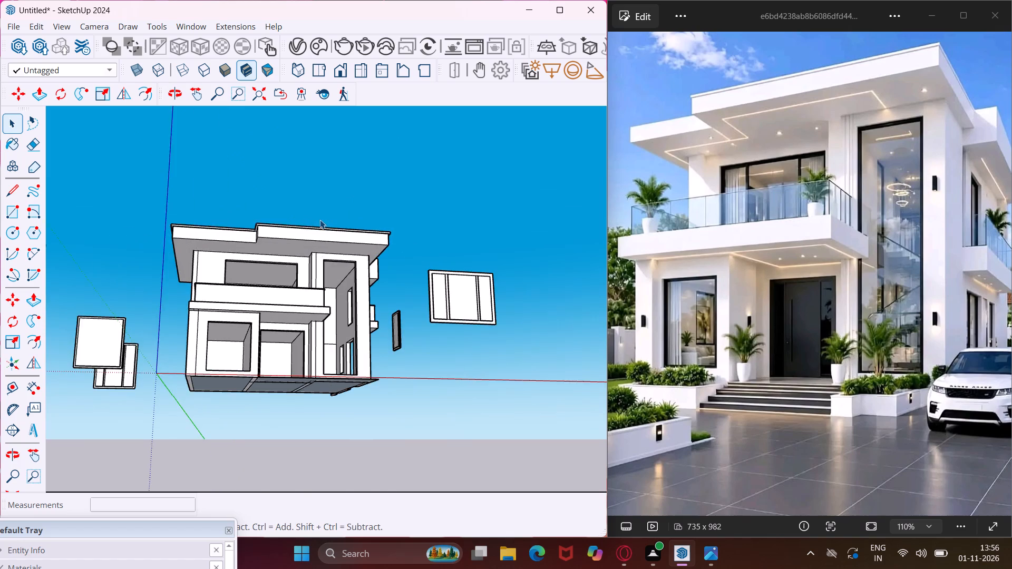
scroll(320, 220, "up", 7)
middle_click_drag(171, 270, 208, 279)
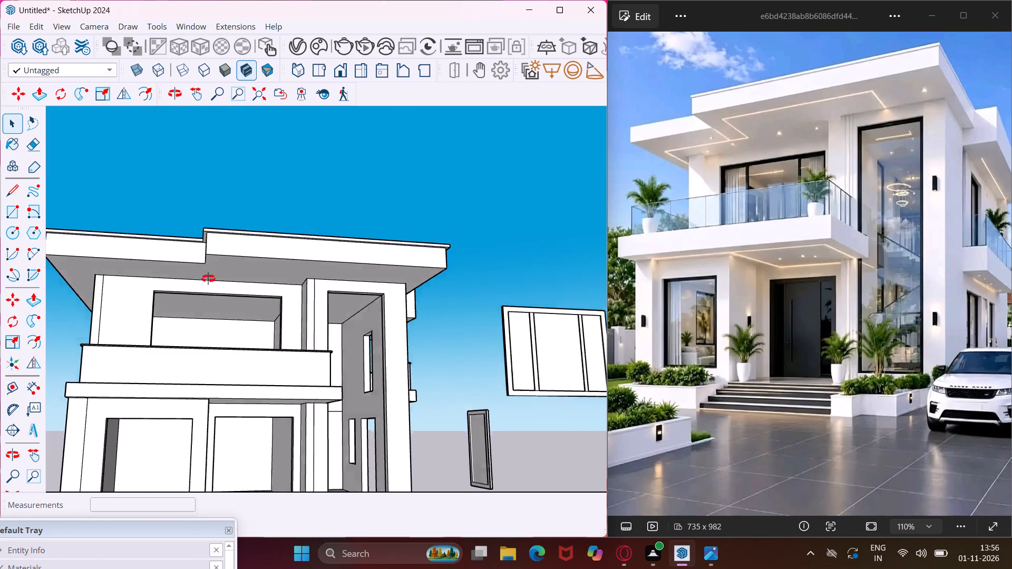
middle_click_drag(208, 279, 295, 290)
scroll(287, 287, "down", 3)
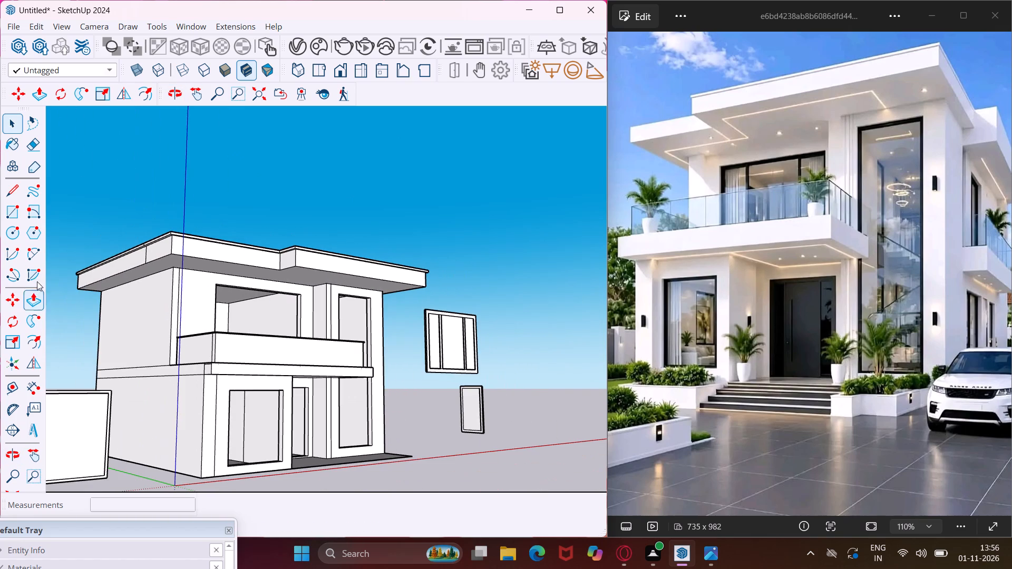
left_click(18, 190)
middle_click_drag(80, 283, 18, 281)
scroll(84, 286, "up", 4)
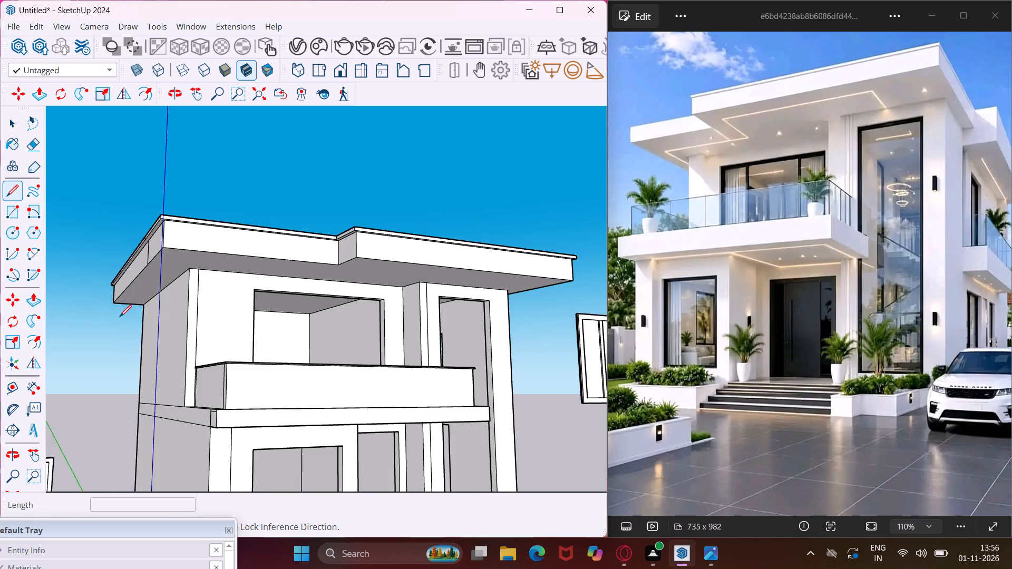
scroll(123, 316, "up", 5)
middle_click_drag(130, 302, 102, 274)
scroll(129, 315, "up", 4)
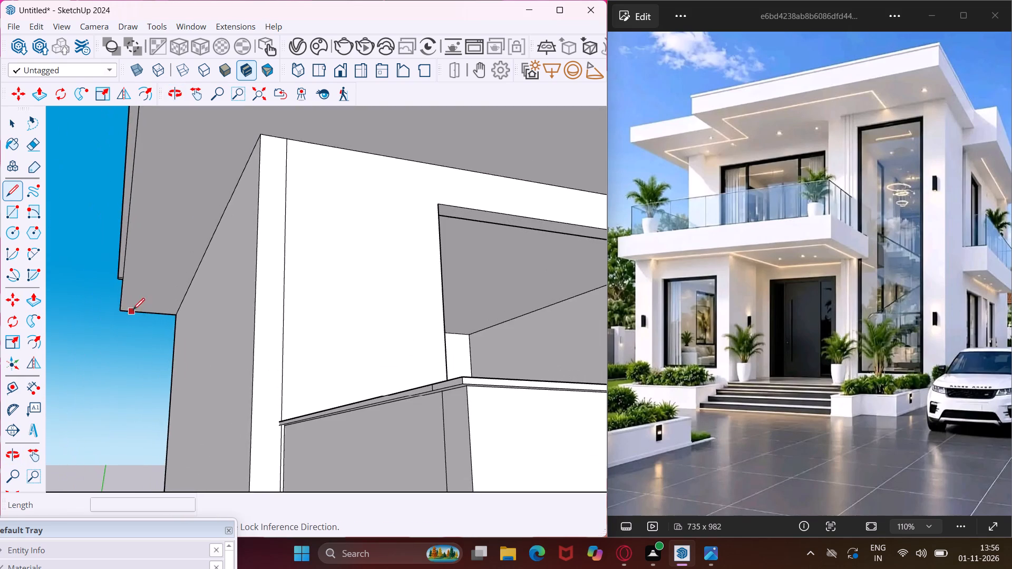
scroll(143, 305, "up", 5)
middle_click_drag(143, 305, 154, 258)
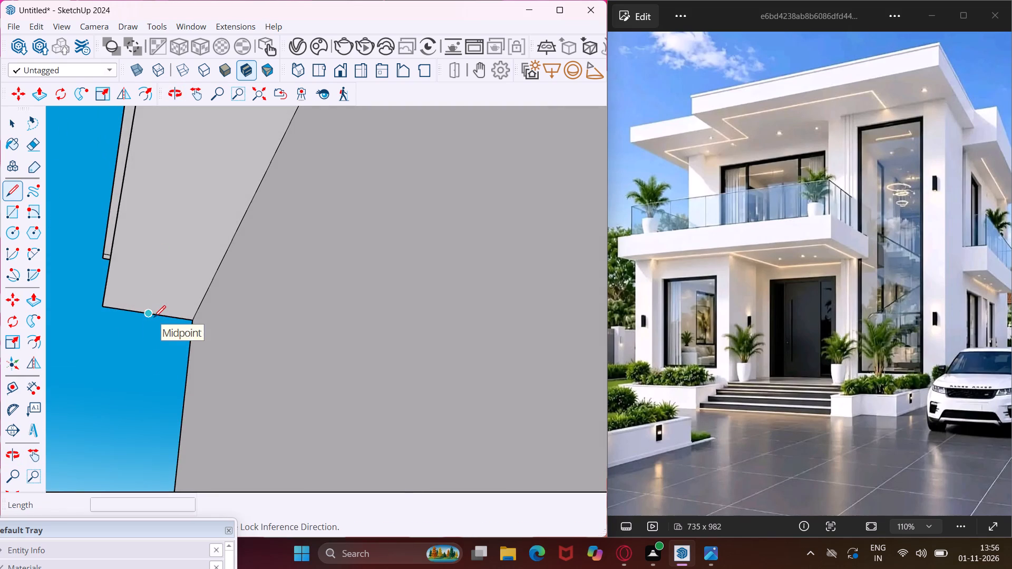
left_click(147, 317)
scroll(150, 293, "down", 9)
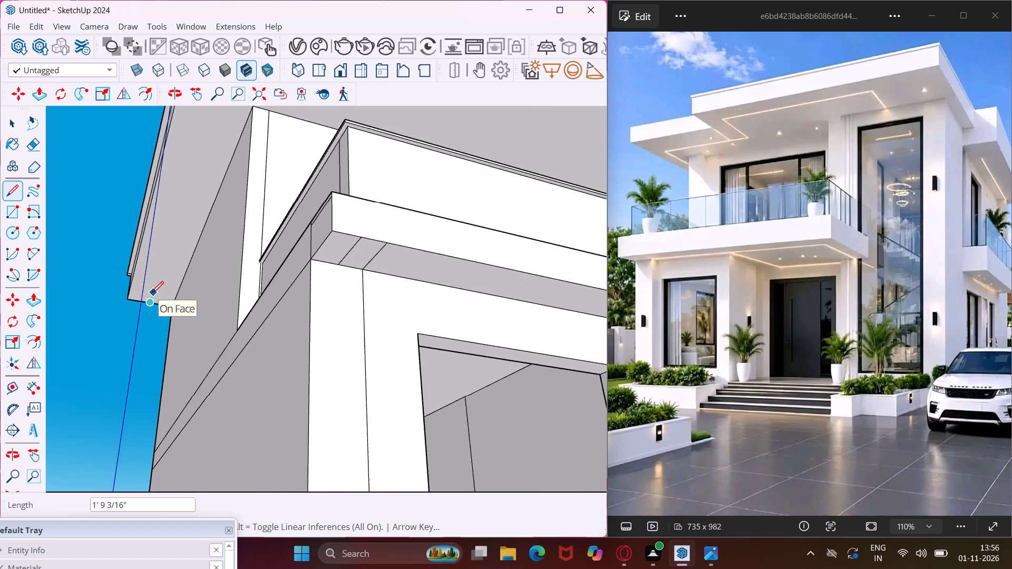
scroll(152, 289, "down", 4)
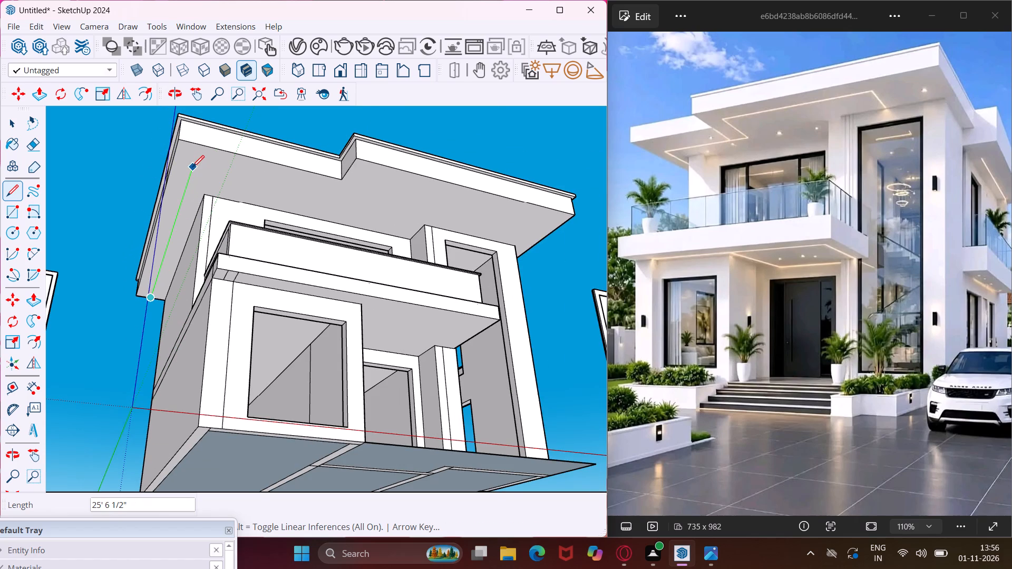
scroll(192, 167, "up", 6)
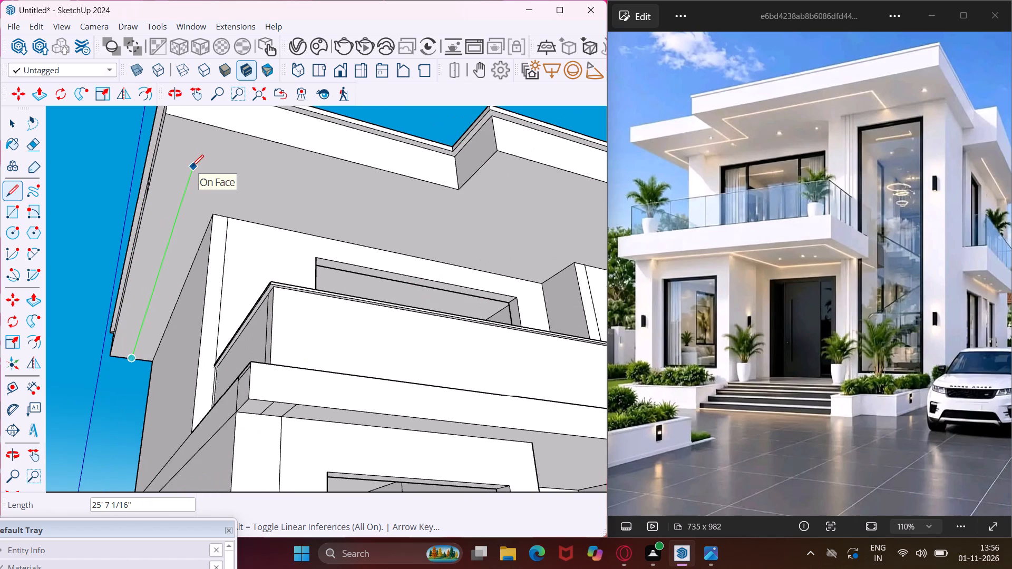
left_click(192, 170)
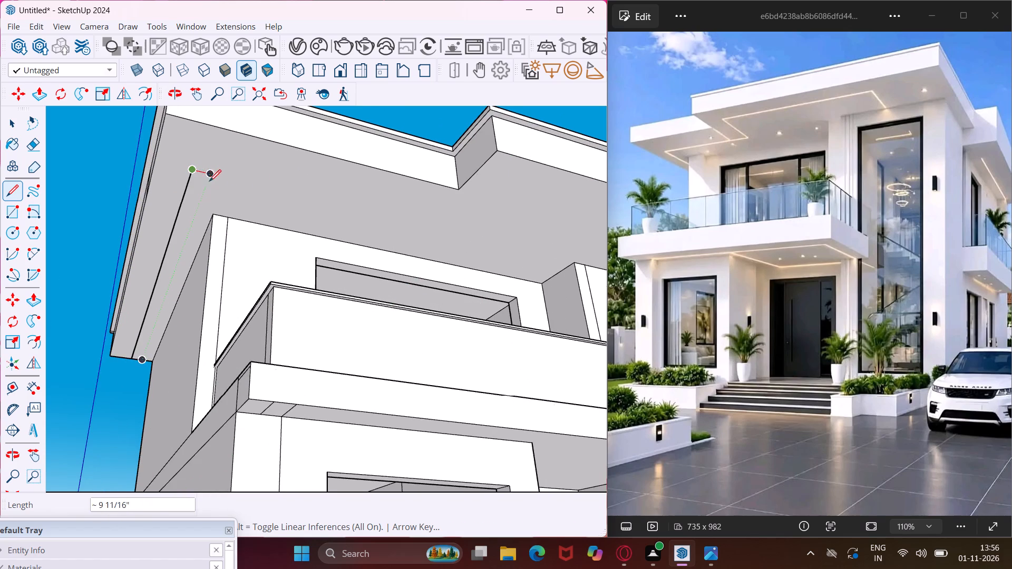
Continue the soffit outline about 15' 5" along the front, 4' outward, 11' across the raised roof section and 4' 4" back to the wall.
scroll(332, 188, "down", 3)
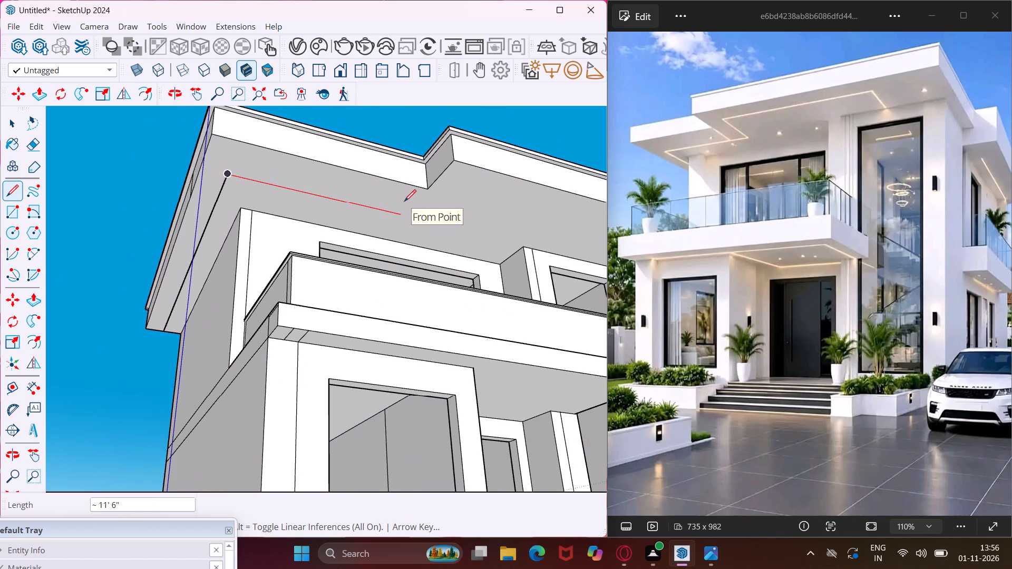
left_click(453, 228)
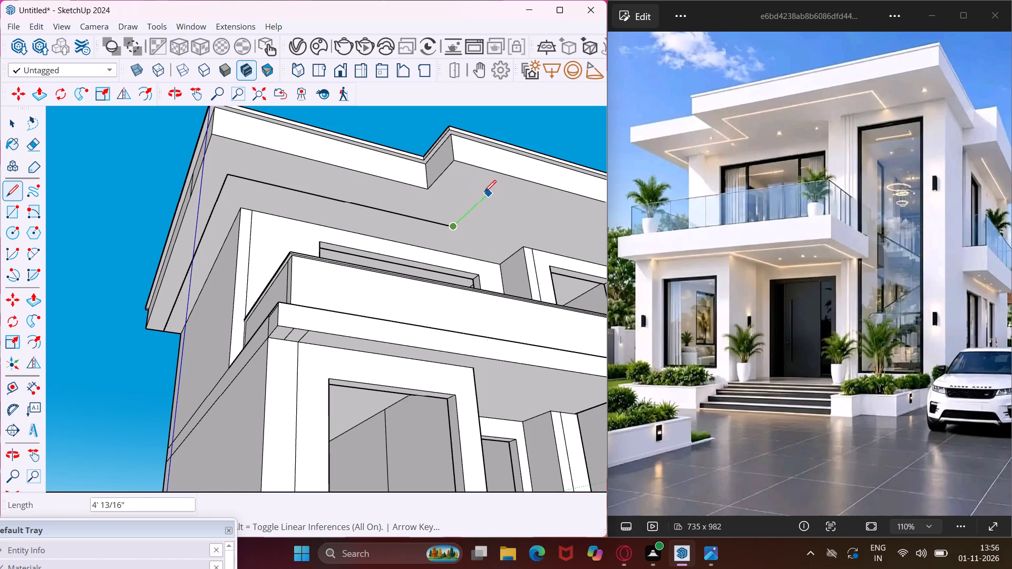
left_click(486, 194)
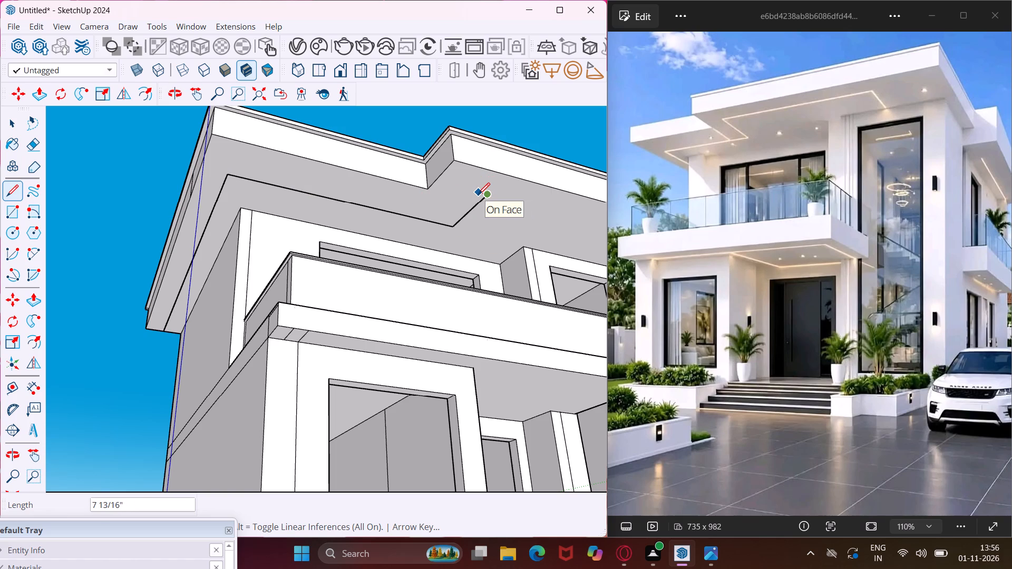
middle_click_drag(478, 194, 273, 198)
scroll(273, 198, "down", 6)
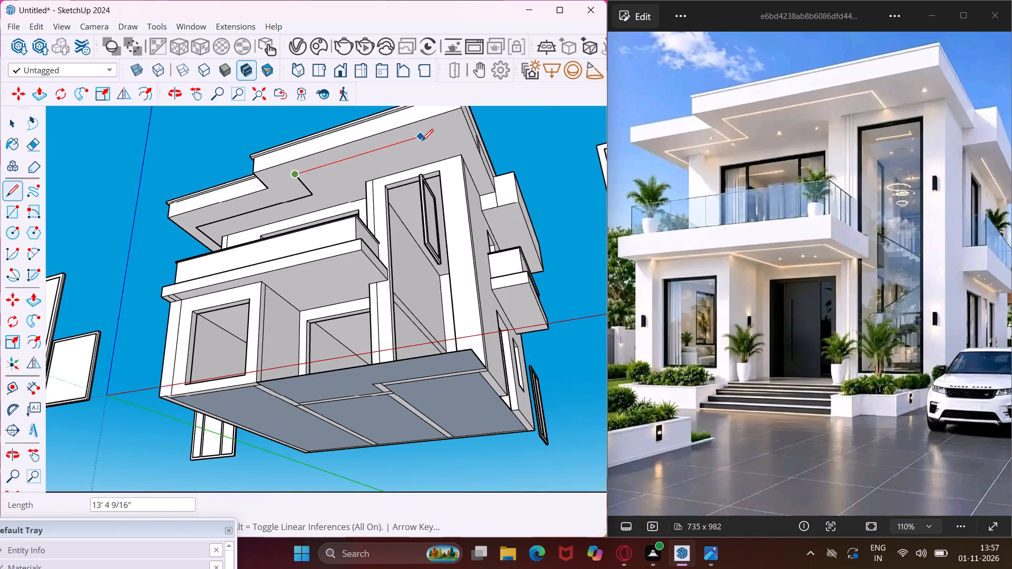
scroll(412, 141, "up", 4)
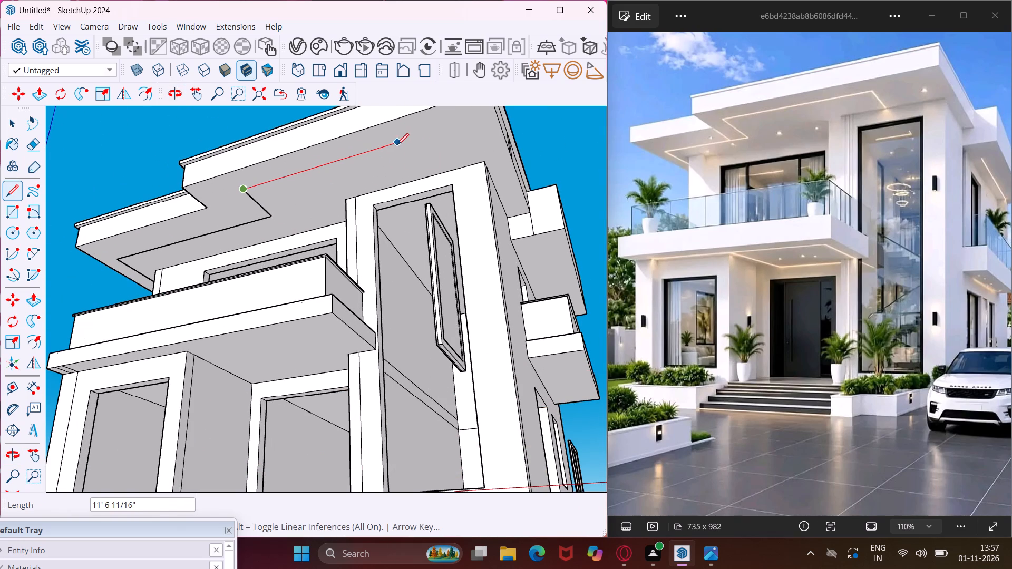
left_click(390, 147)
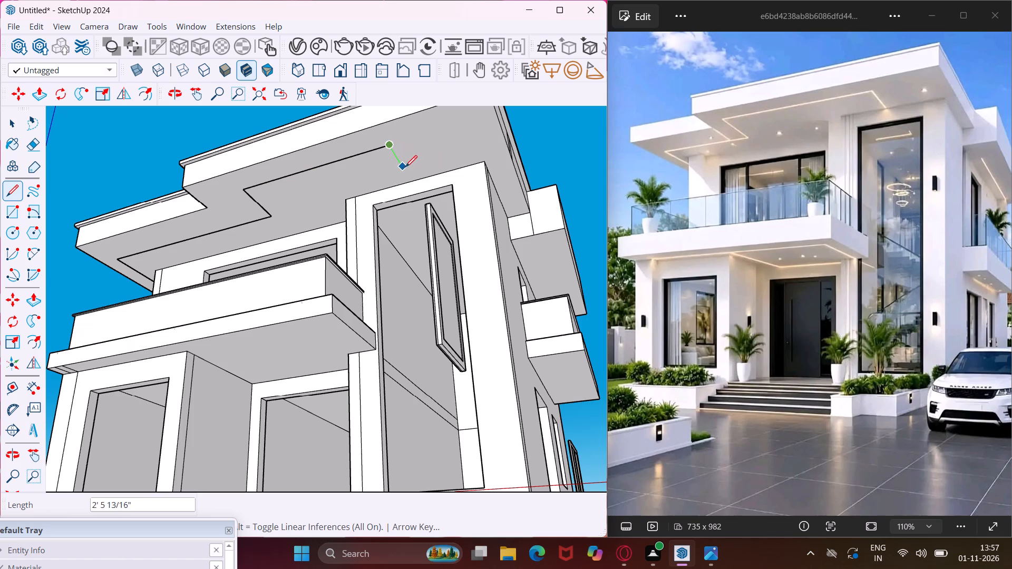
left_click(410, 181)
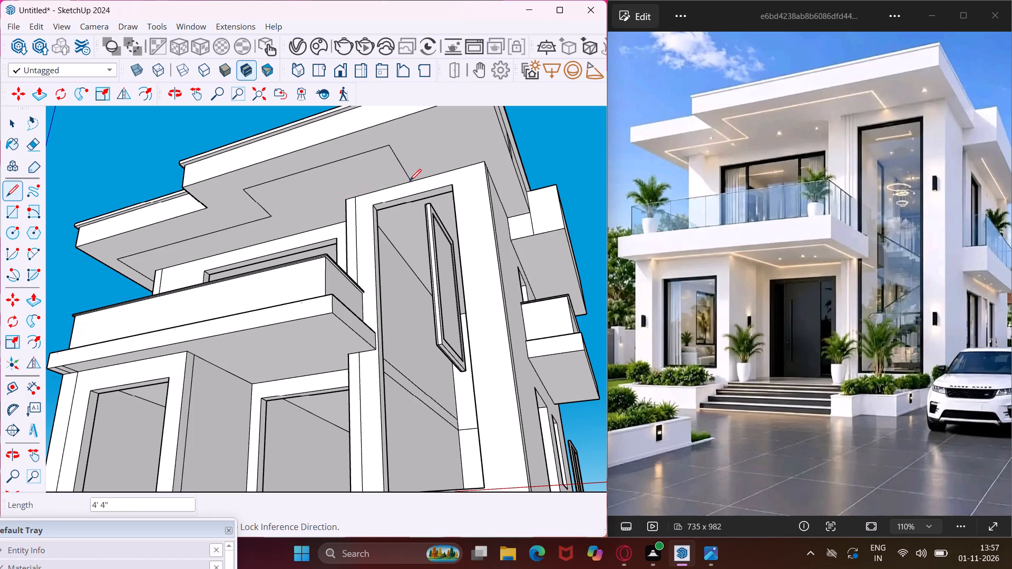
Draw a parallel inner line from the wall edge, following the outline's return, about 10' across the projecting section and 3' 10" back.
scroll(408, 183, "up", 7)
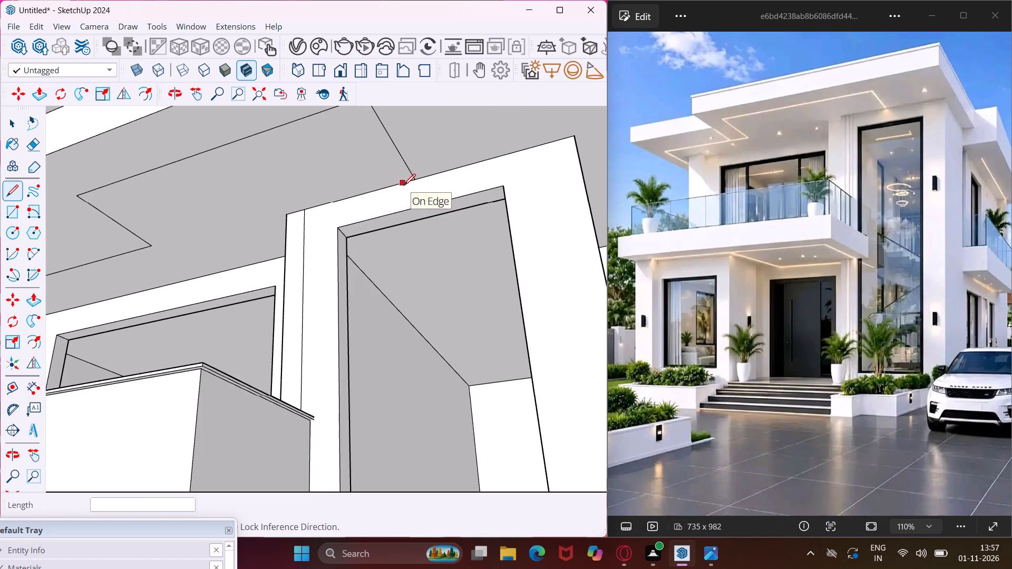
left_click(403, 183)
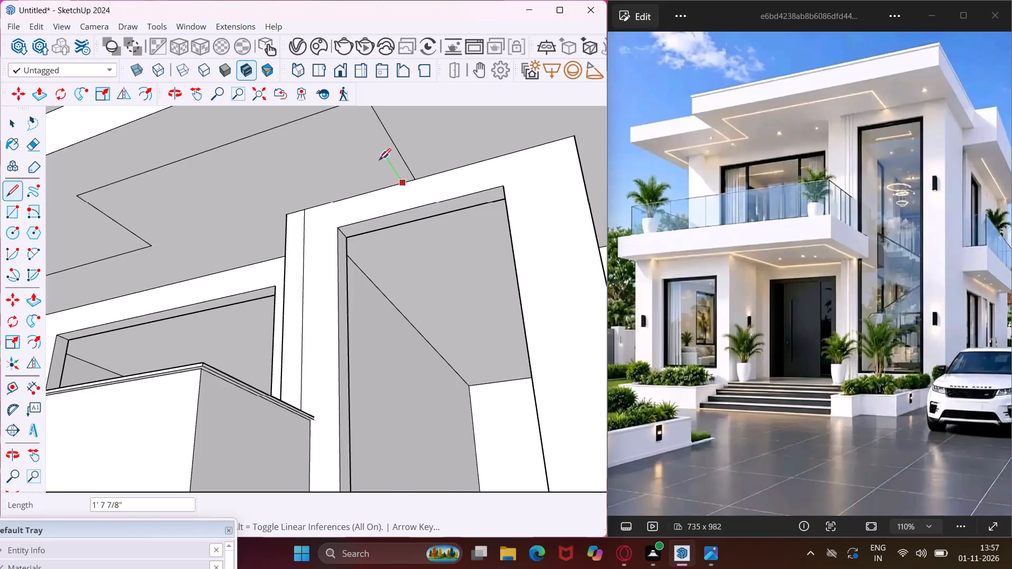
scroll(379, 160, "down", 3)
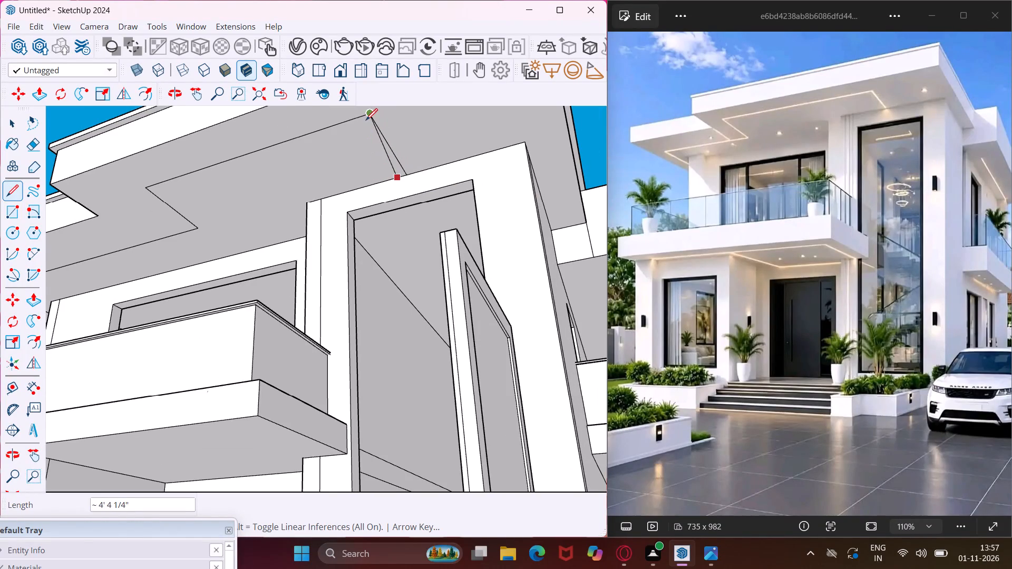
scroll(364, 124, "up", 5)
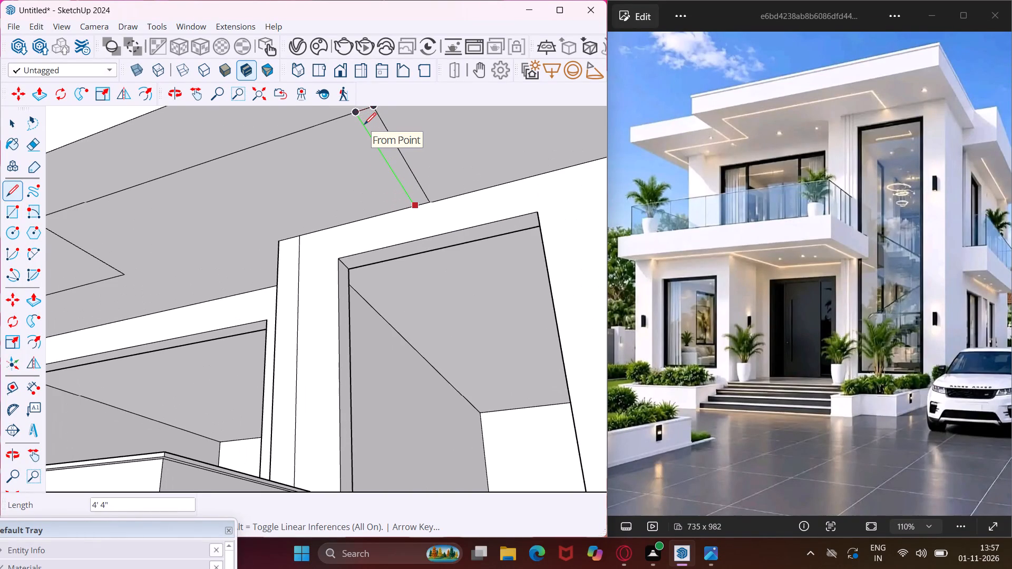
left_click(363, 126)
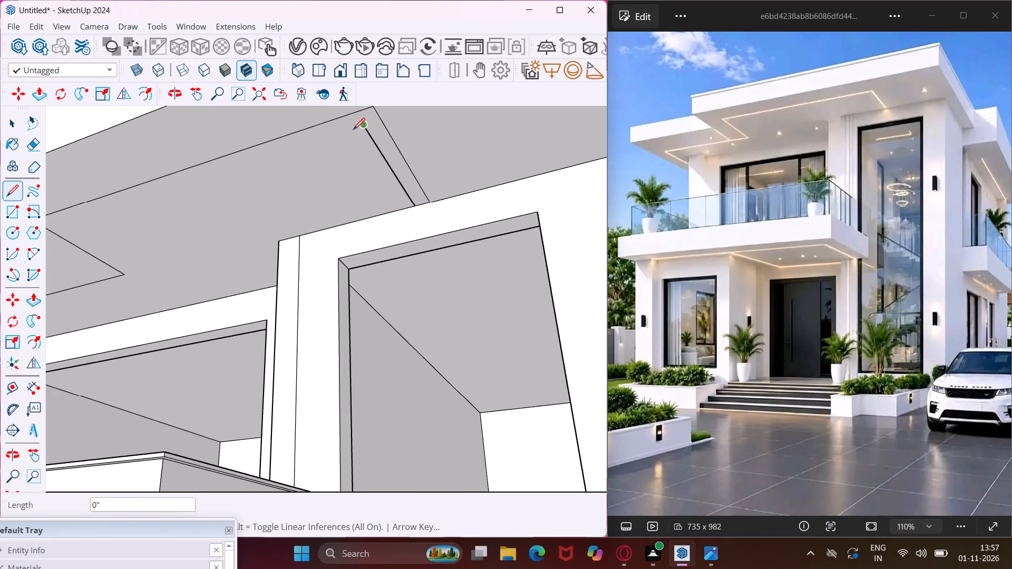
scroll(312, 152, "down", 5)
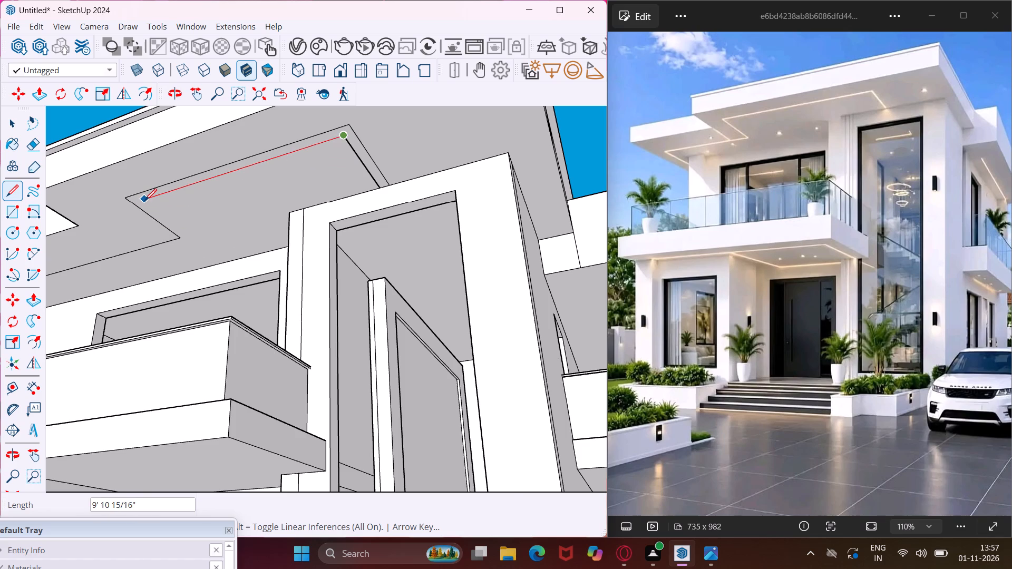
scroll(145, 200, "up", 13)
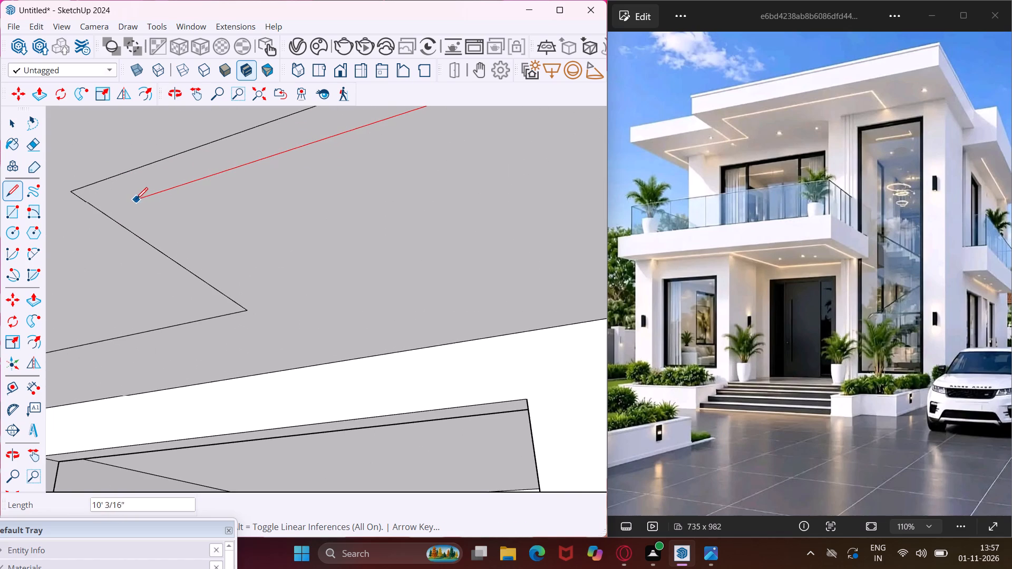
left_click(124, 205)
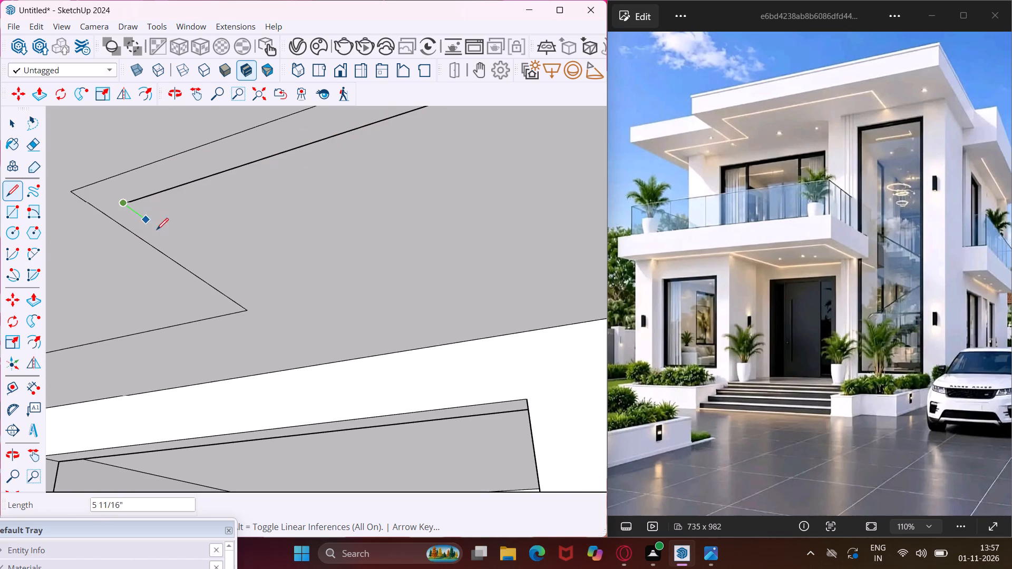
scroll(188, 243, "down", 3)
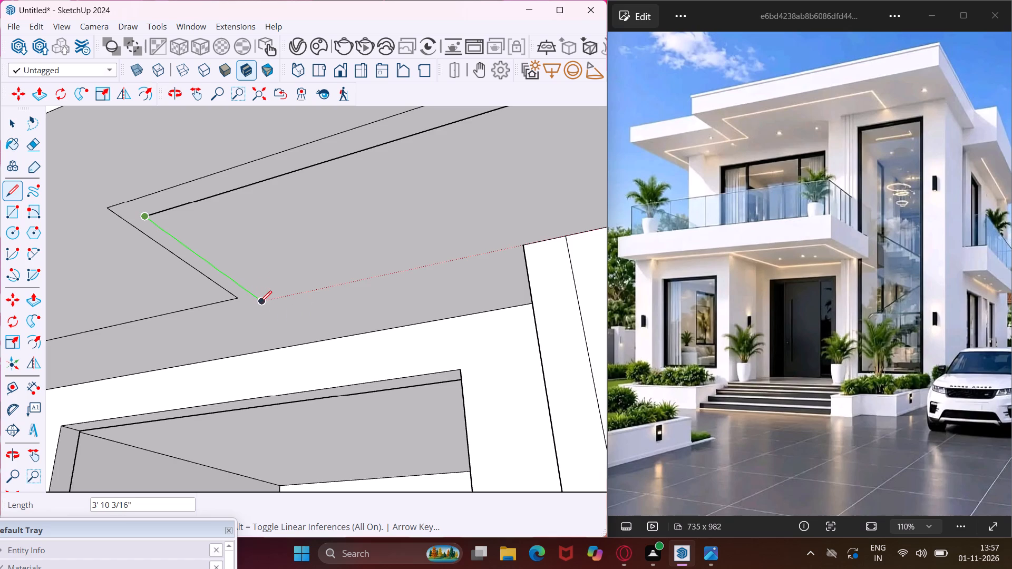
left_click(260, 302)
Continue the inner line about 15' 6" along the front soffit and back to the side overhang's rear edge, closing the narrow light-strip outline.
scroll(246, 306, "down", 1)
middle_click_drag(246, 306, 434, 263)
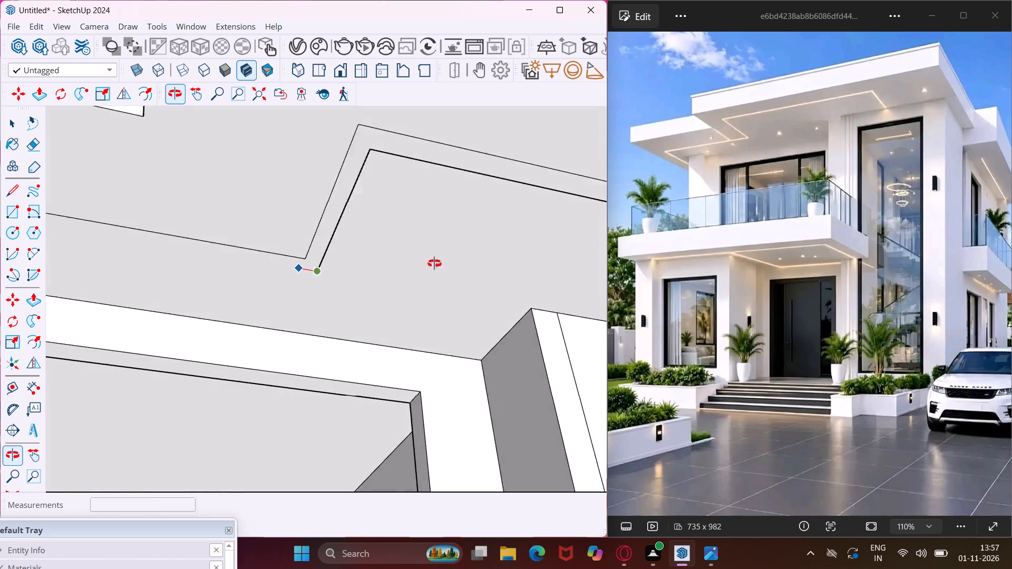
middle_click_drag(434, 263, 452, 271)
scroll(443, 269, "down", 12)
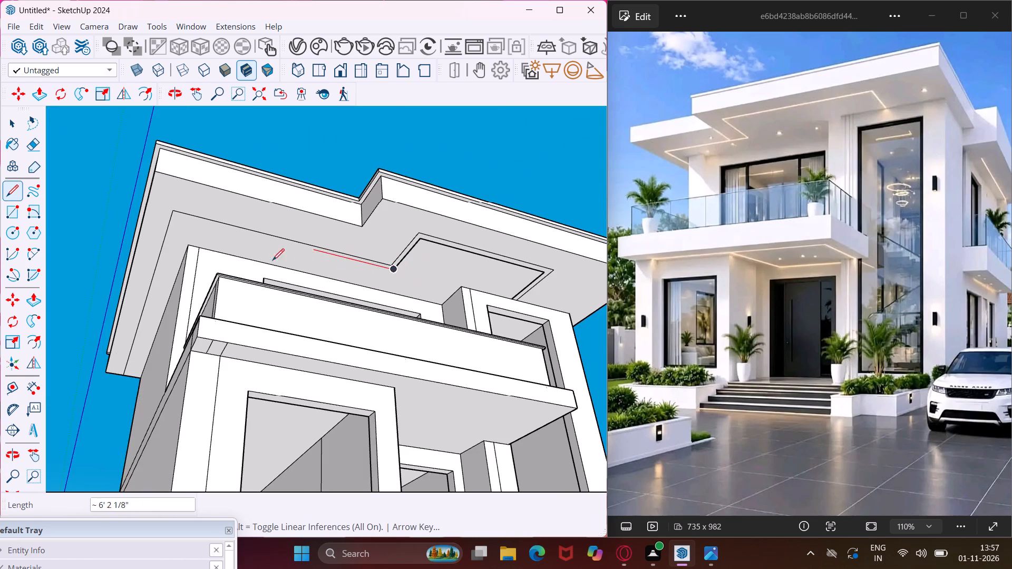
scroll(177, 218, "up", 12)
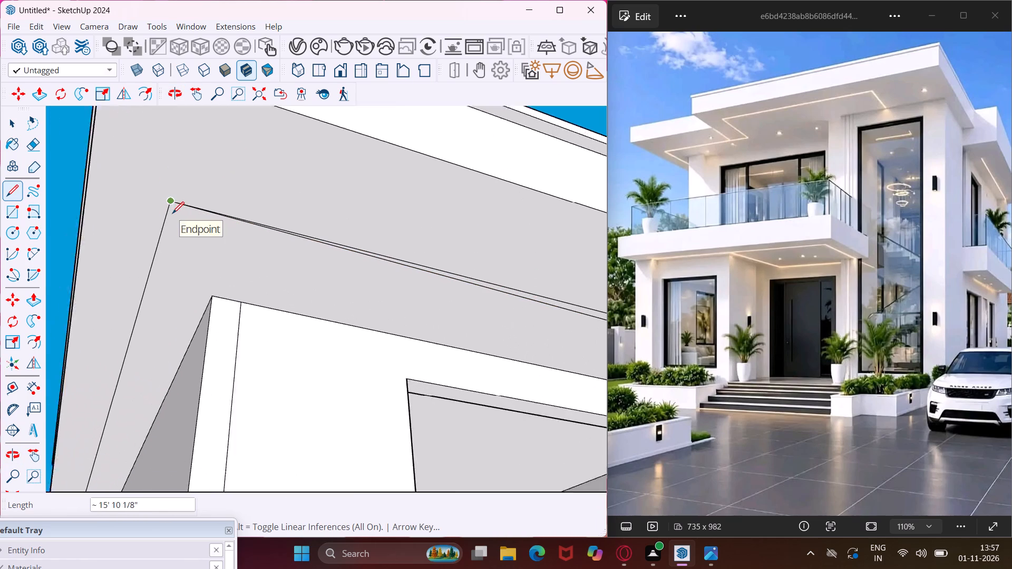
scroll(172, 213, "up", 2)
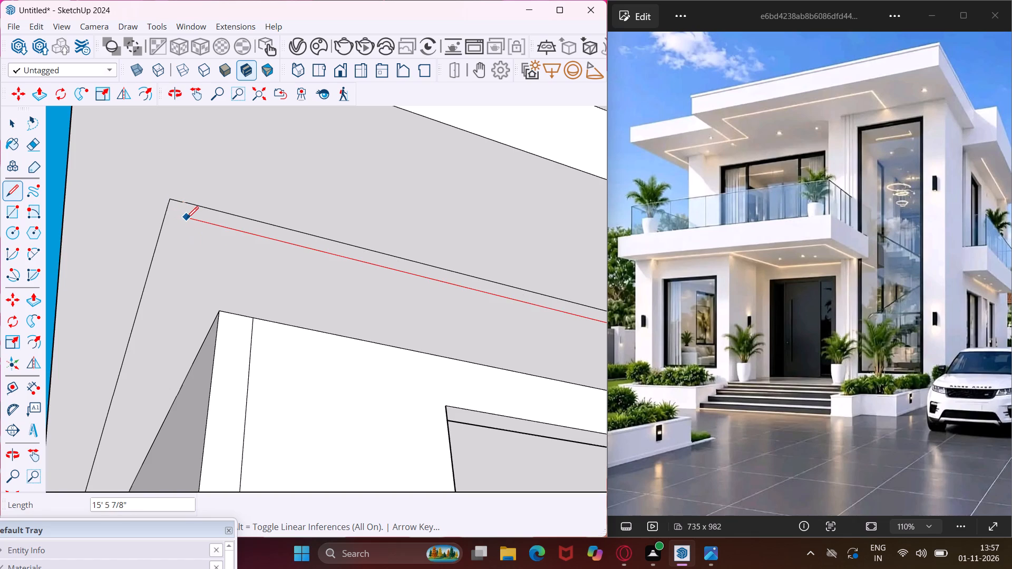
left_click(187, 218)
scroll(184, 279, "down", 3)
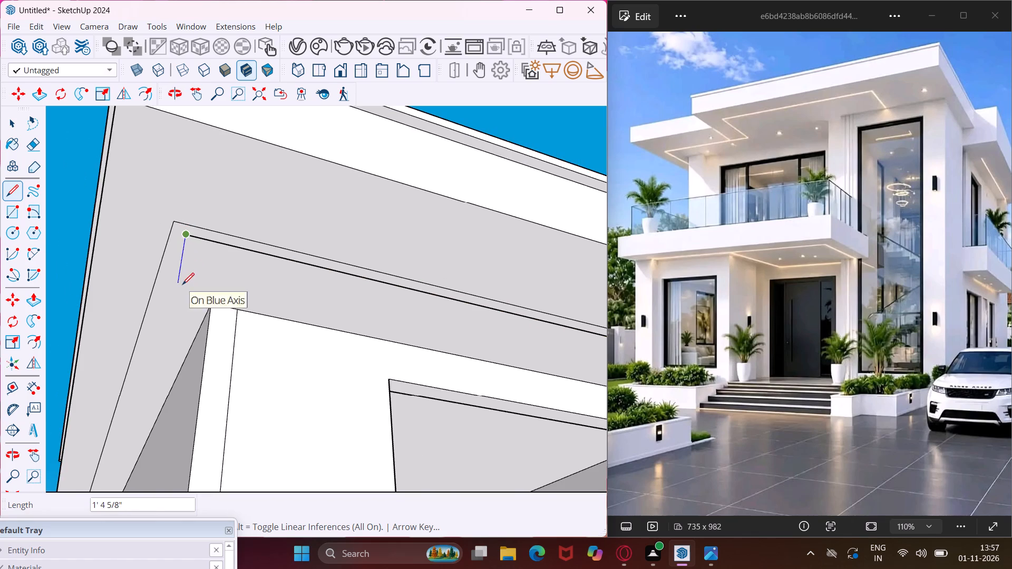
scroll(176, 301, "down", 9)
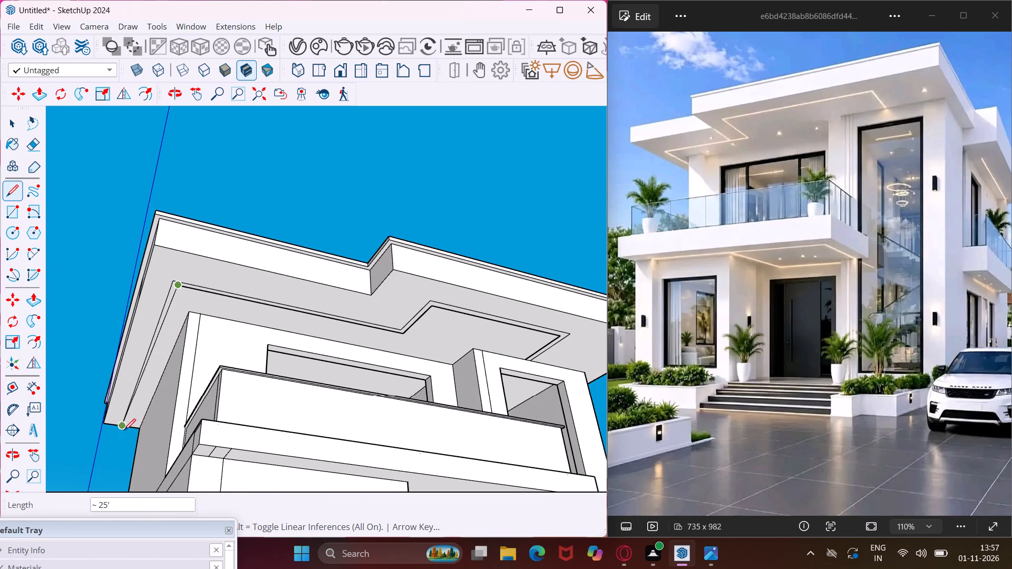
scroll(127, 433, "up", 20)
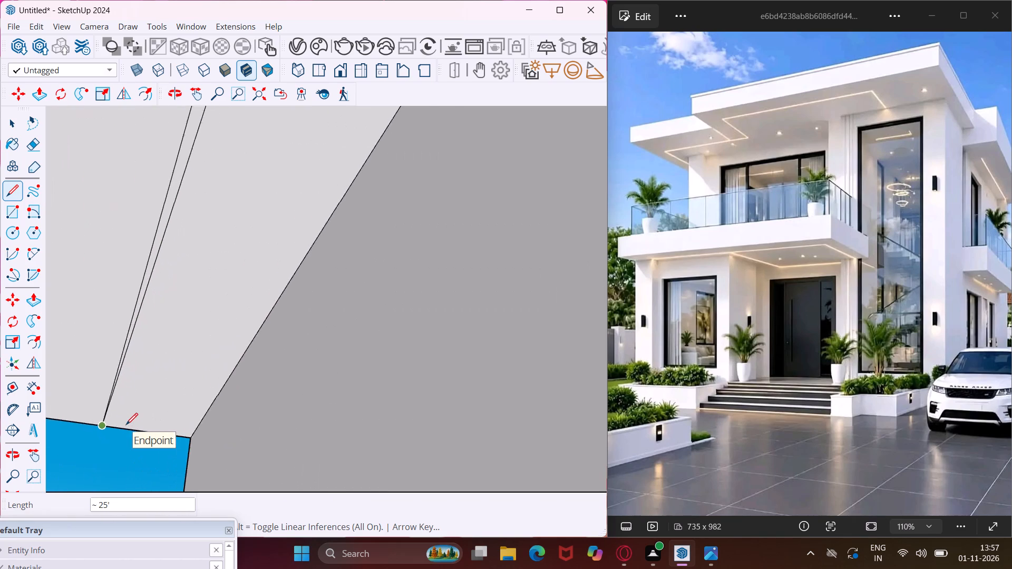
scroll(126, 425, "up", 1)
left_click(126, 430)
key("Escape")
key("space")
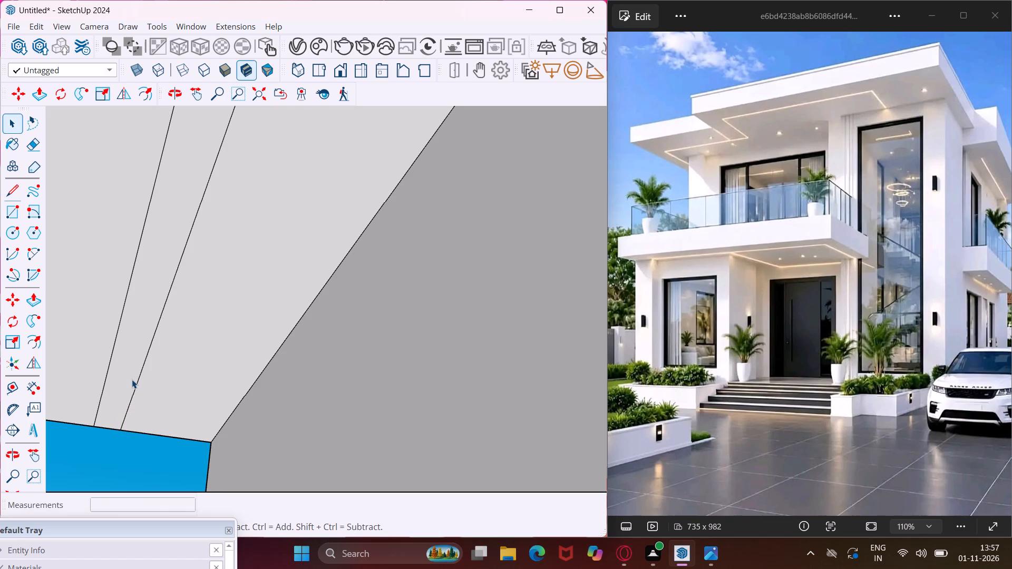
scroll(132, 380, "down", 16)
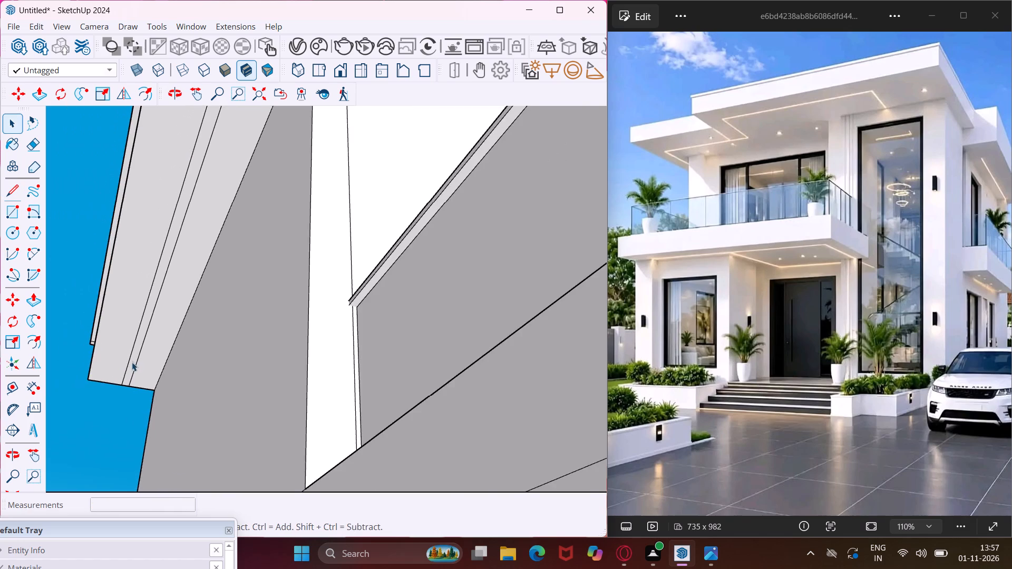
Push the stepped light-strip face on the roof overhang's soffit inward about 1 11/16" to form a recess.
scroll(132, 360, "down", 6)
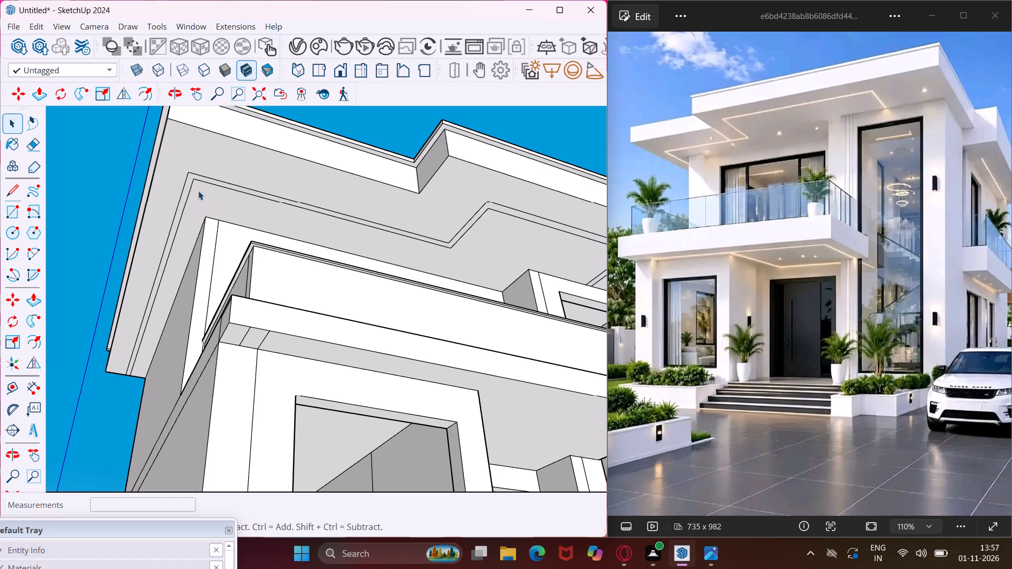
scroll(188, 184, "up", 8)
middle_click_drag(187, 184, 187, 225)
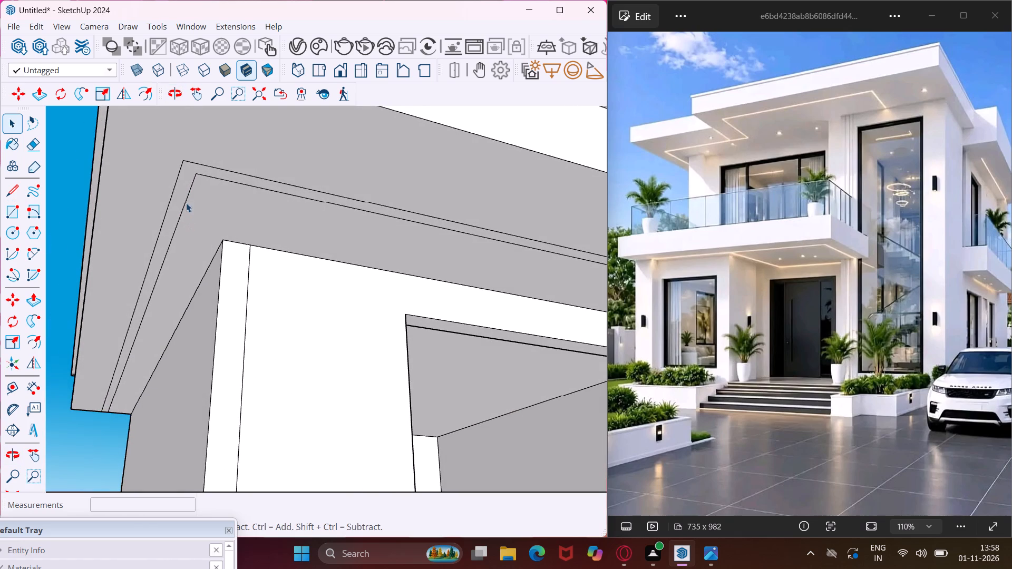
scroll(186, 185, "up", 7)
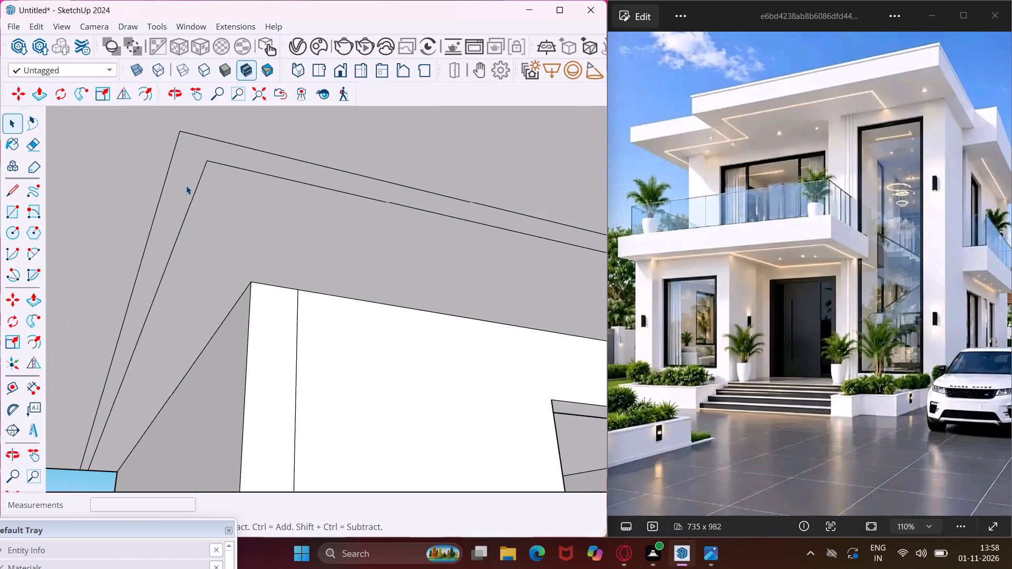
left_click(186, 185)
key("p")
left_click(186, 185)
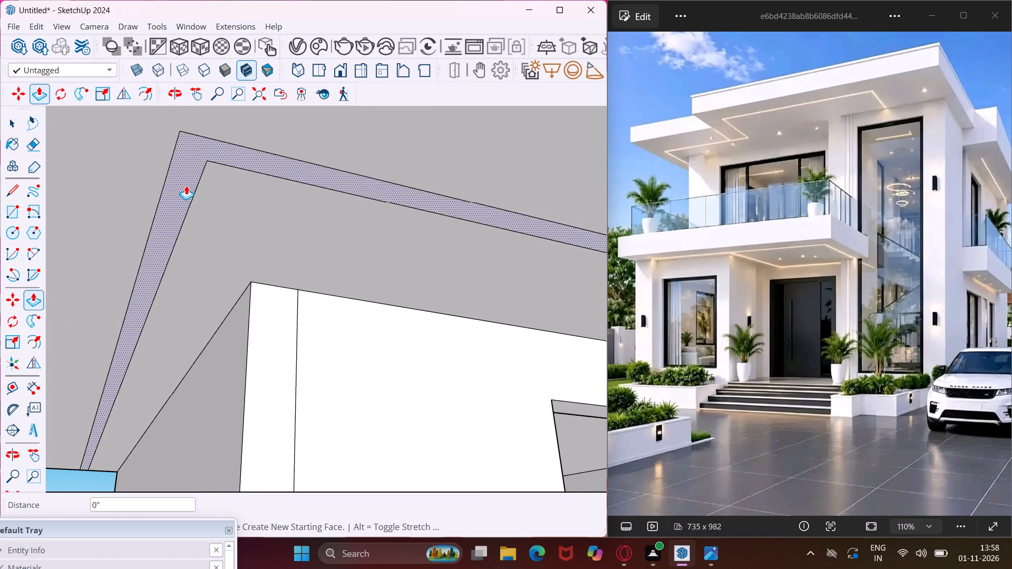
left_click(186, 175)
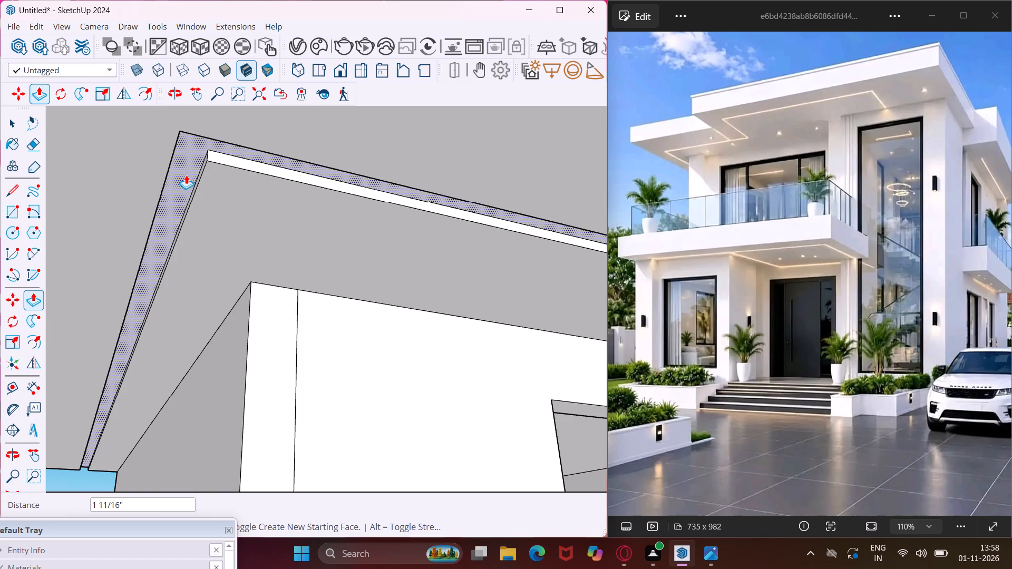
key("Escape")
key("space")
scroll(195, 190, "down", 11)
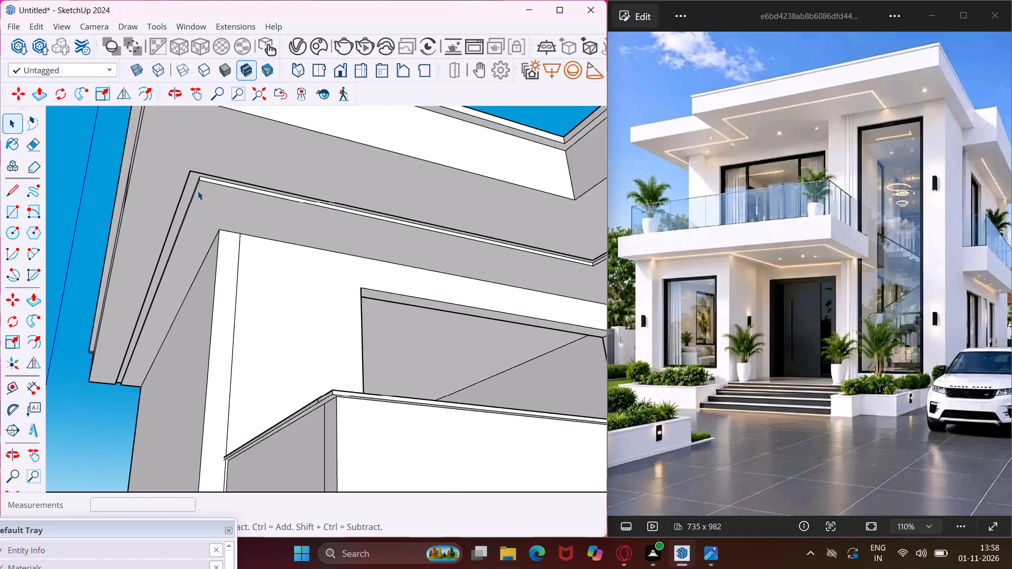
scroll(198, 191, "down", 12)
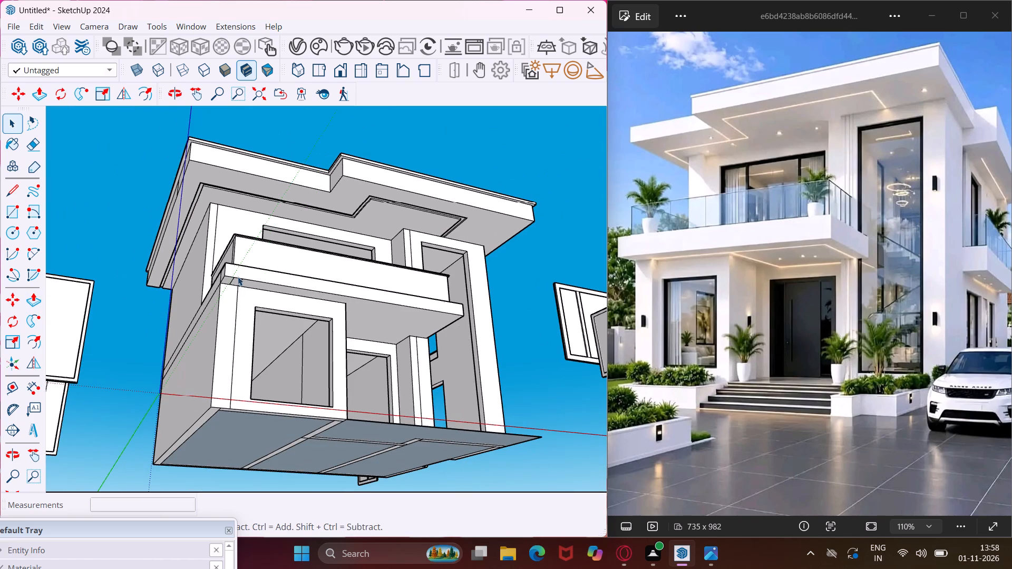
Push/Pull the narrow corner strip of the ground-floor front wall outward about 11 3/16" beneath the balcony slab.
scroll(238, 276, "up", 10)
middle_click_drag(235, 279, 207, 287)
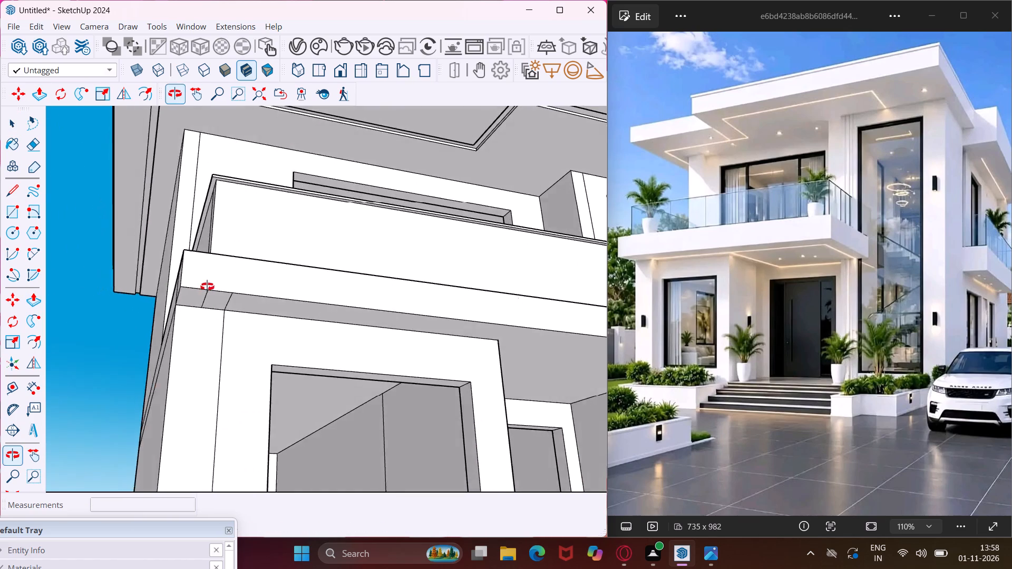
middle_click_drag(207, 287, 180, 296)
left_click(167, 342)
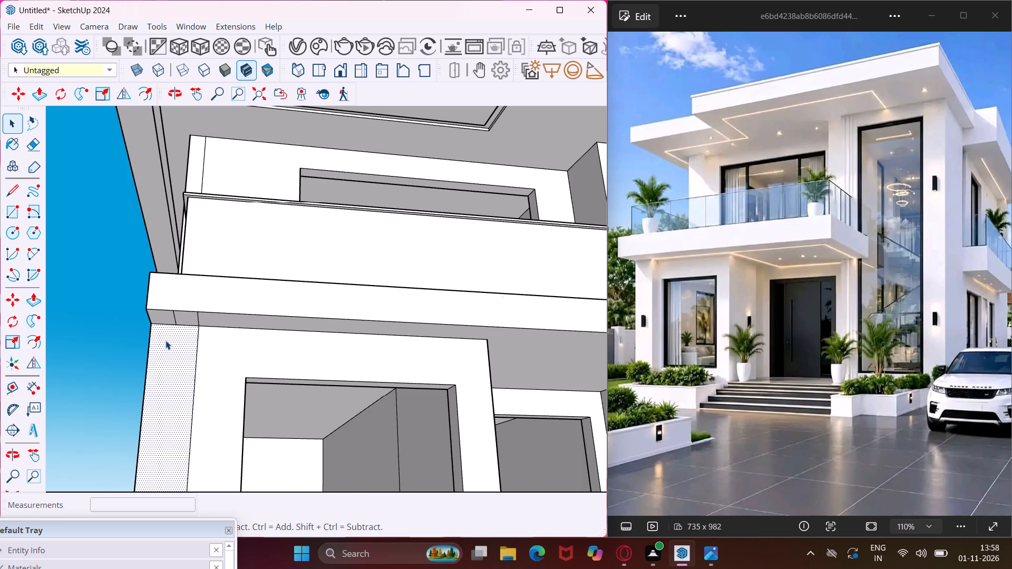
key("p")
left_click(166, 340)
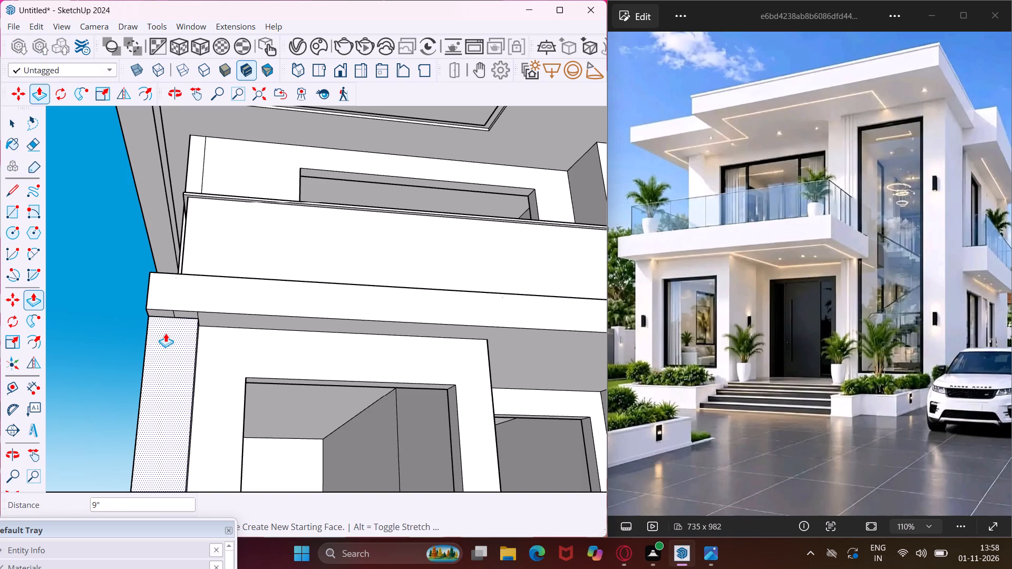
left_click(164, 332)
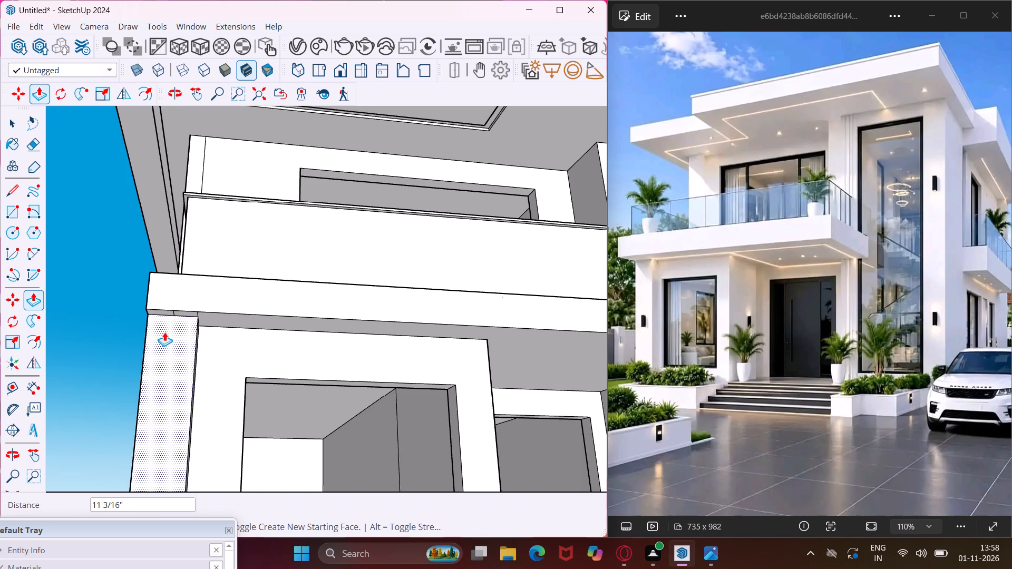
key("Escape")
key("space")
Draw the outer light-strip line on the balcony soffit, about 19' 9" along the front and 5' 6" back to the column.
scroll(249, 326, "up", 1)
middle_click_drag(232, 327, 144, 324)
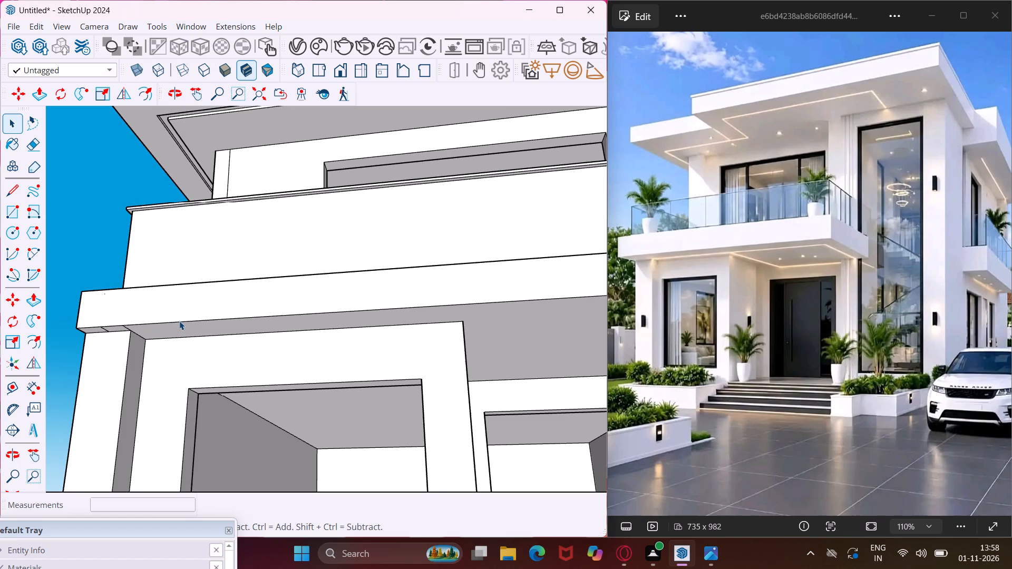
left_click(7, 199)
scroll(205, 298, "up", 1)
middle_click_drag(205, 298, 123, 273)
scroll(118, 338, "up", 3)
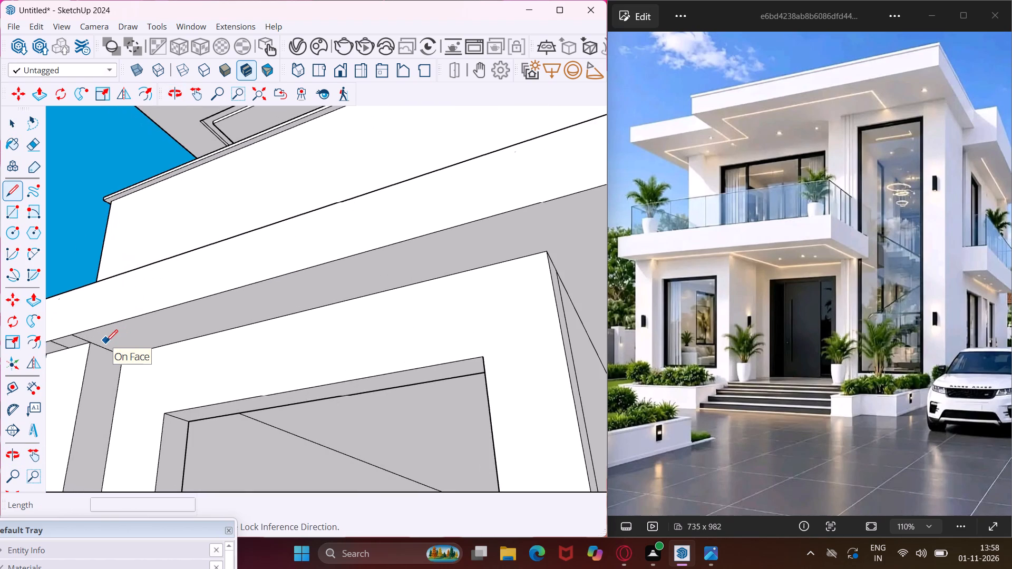
left_click(108, 348)
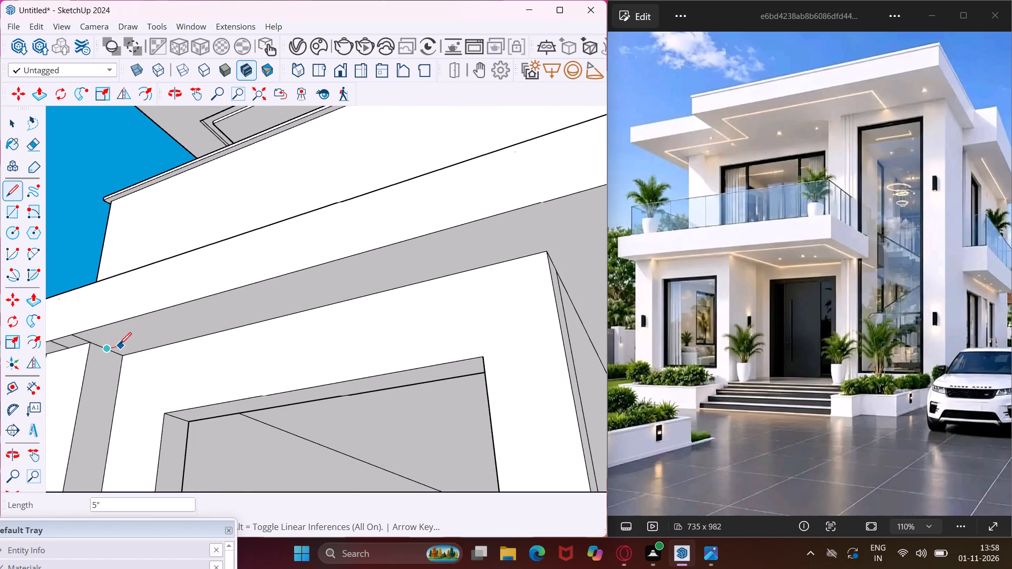
scroll(119, 344, "down", 11)
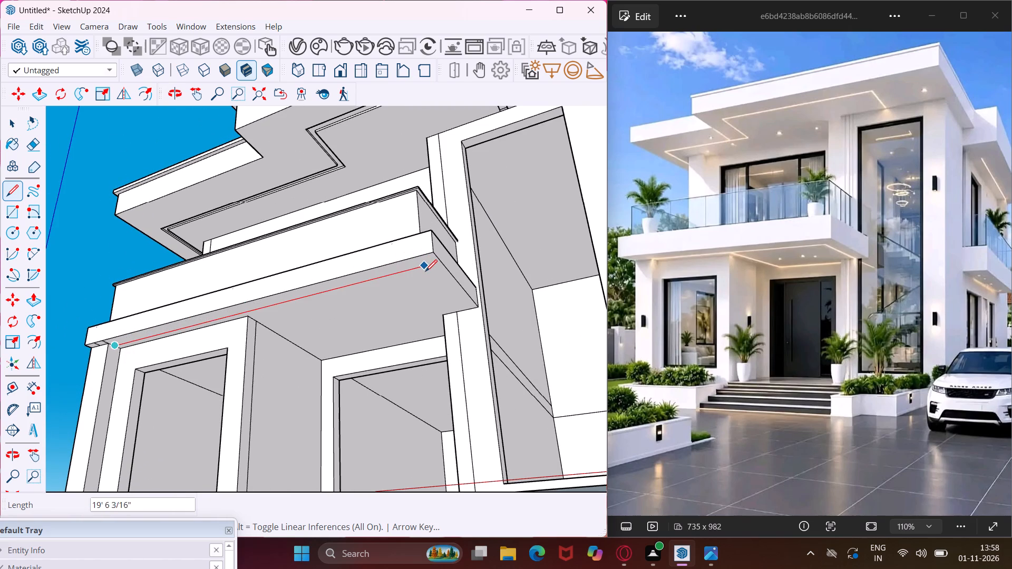
scroll(425, 271, "up", 6)
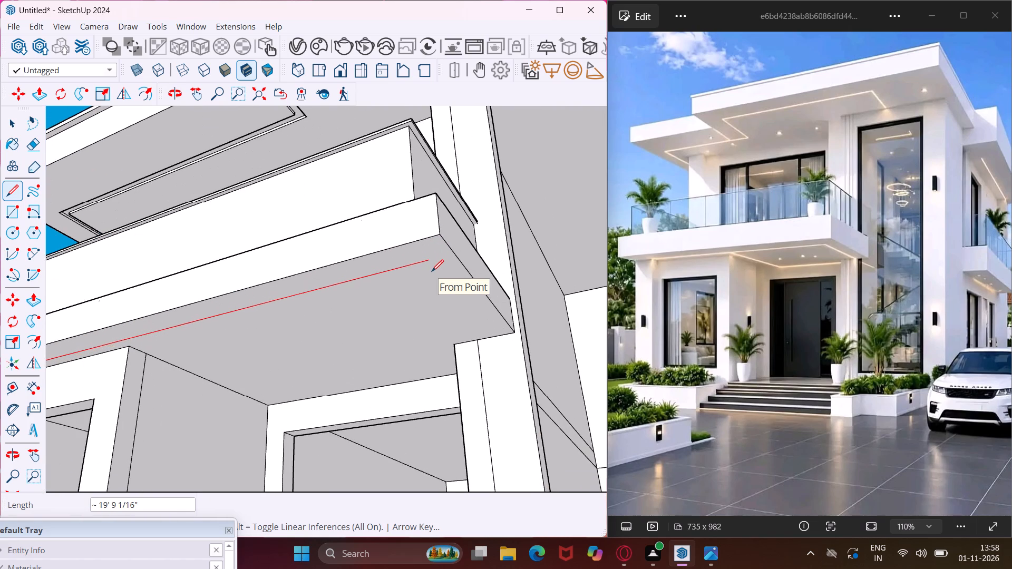
left_click(432, 260)
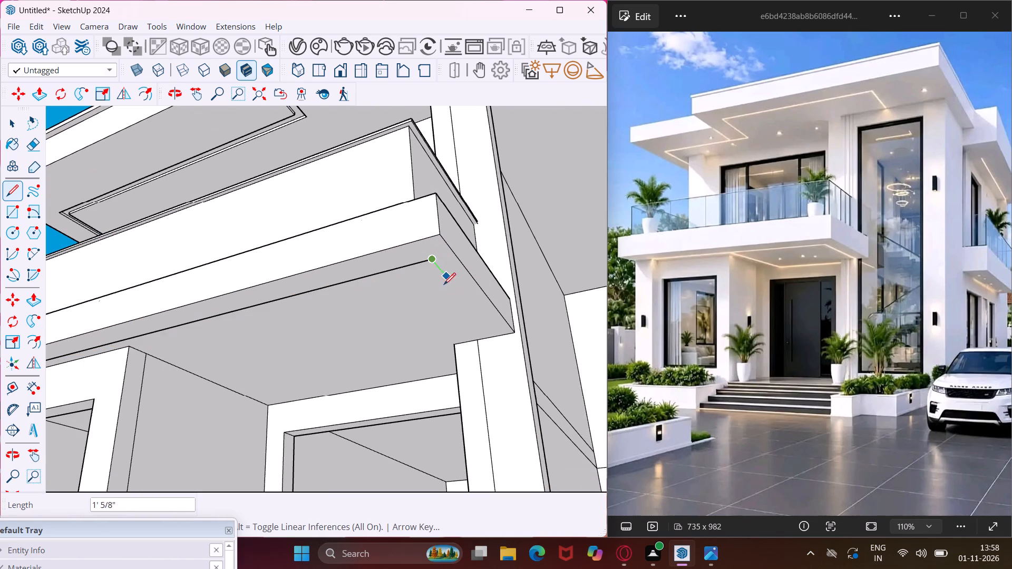
left_click(496, 340)
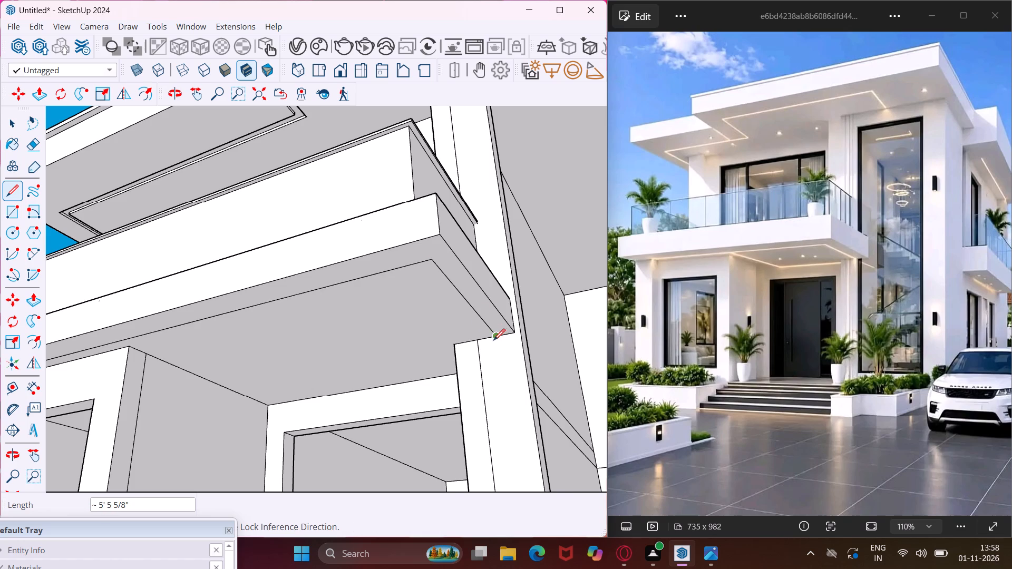
Draw a parallel inner line about 5' 3" long from the column along the balcony soffit's side.
scroll(491, 339, "up", 6)
left_click(484, 339)
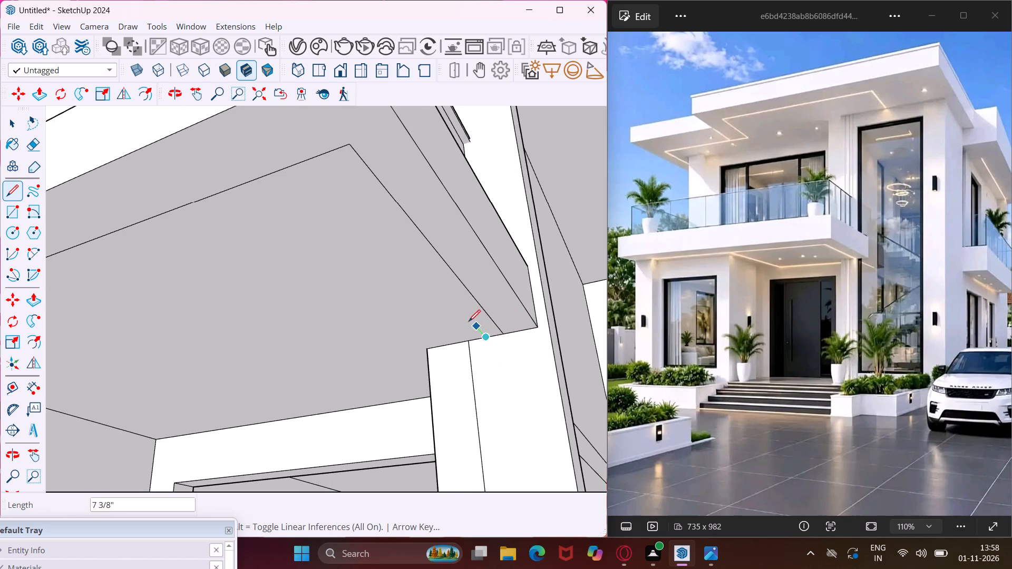
scroll(461, 317, "down", 5)
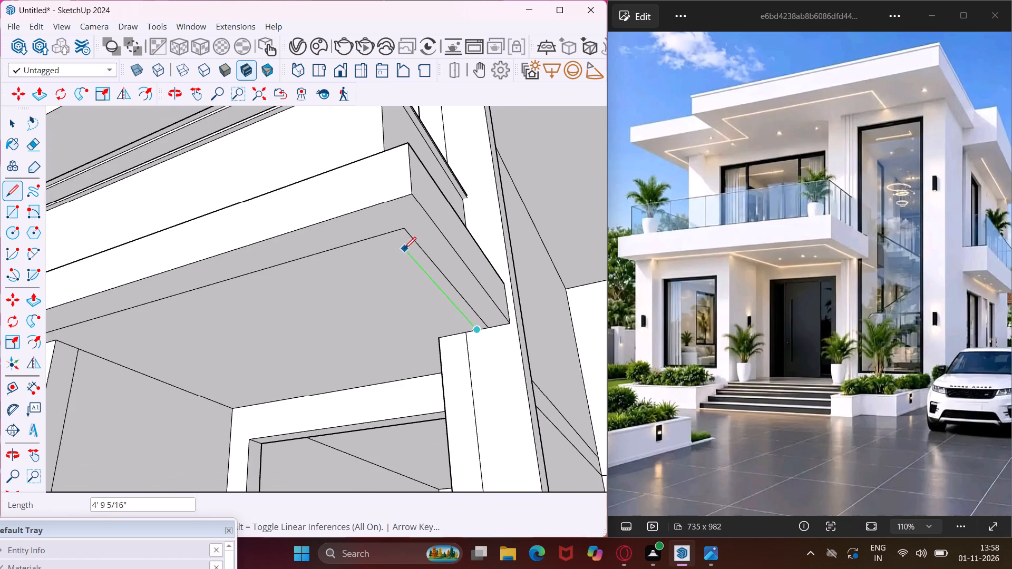
scroll(399, 242, "up", 6)
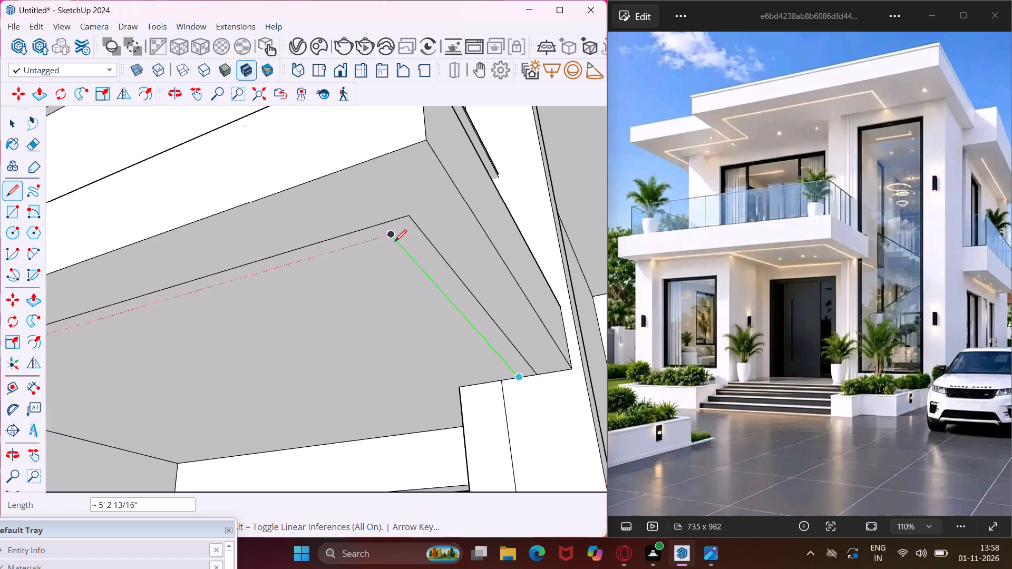
left_click(391, 238)
Continue the inner line about 19' 6" along the front of the balcony soffit to the corner pier, closing the narrow strip outline.
scroll(344, 266, "down", 6)
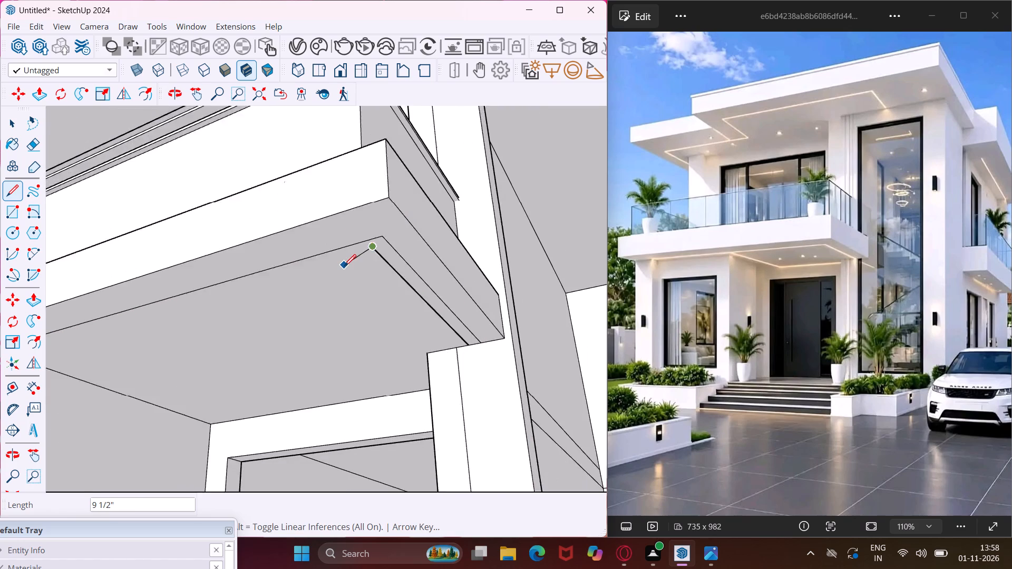
scroll(344, 266, "down", 11)
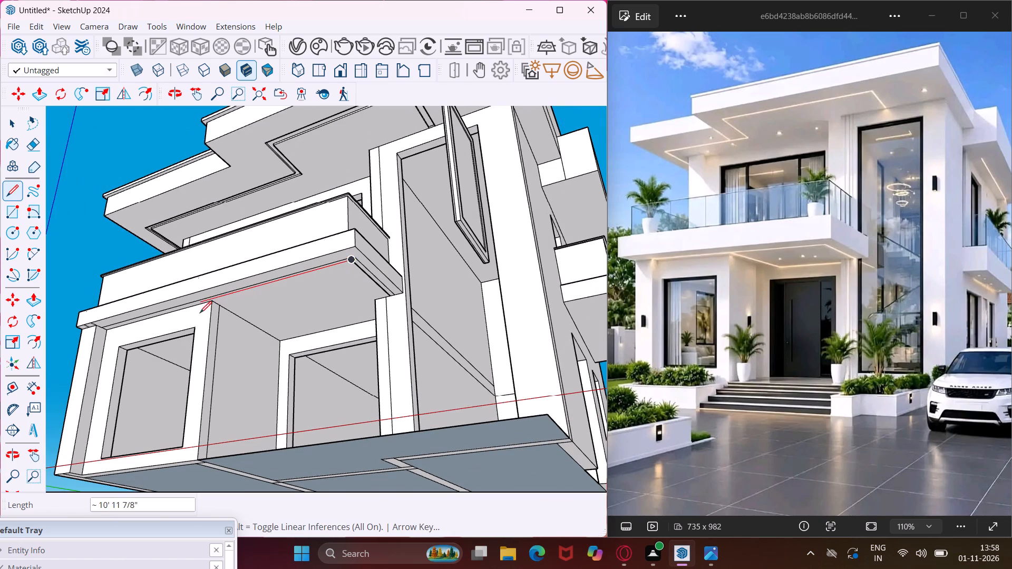
scroll(142, 316, "up", 14)
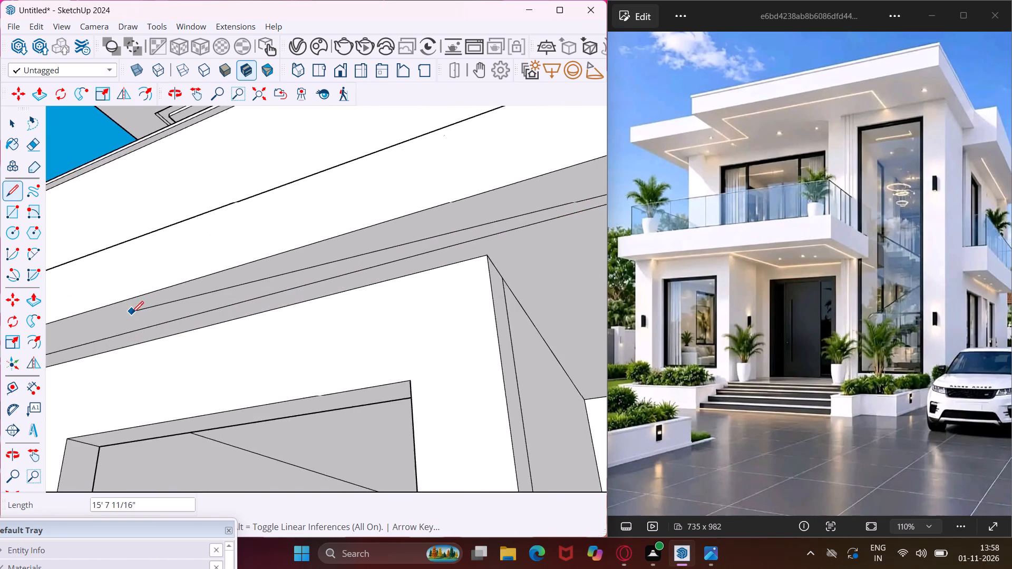
scroll(132, 313, "down", 8)
scroll(84, 340, "up", 4)
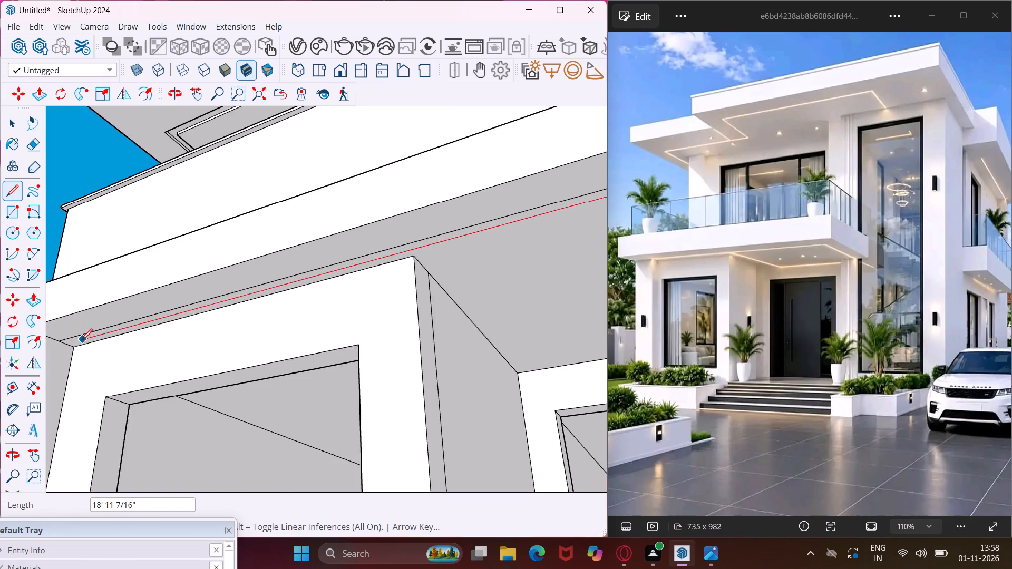
scroll(77, 341, "up", 4)
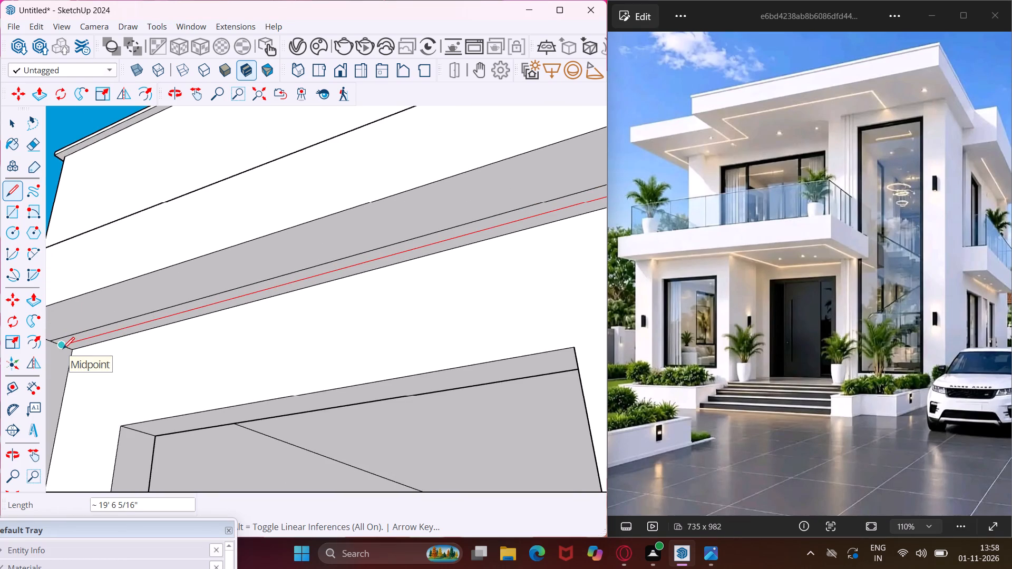
left_click(61, 347)
Draw a line about 7' 3" from the front light strip back along the porch soffit's side wall, ending with a 4" perpendicular segment.
scroll(70, 344, "down", 7)
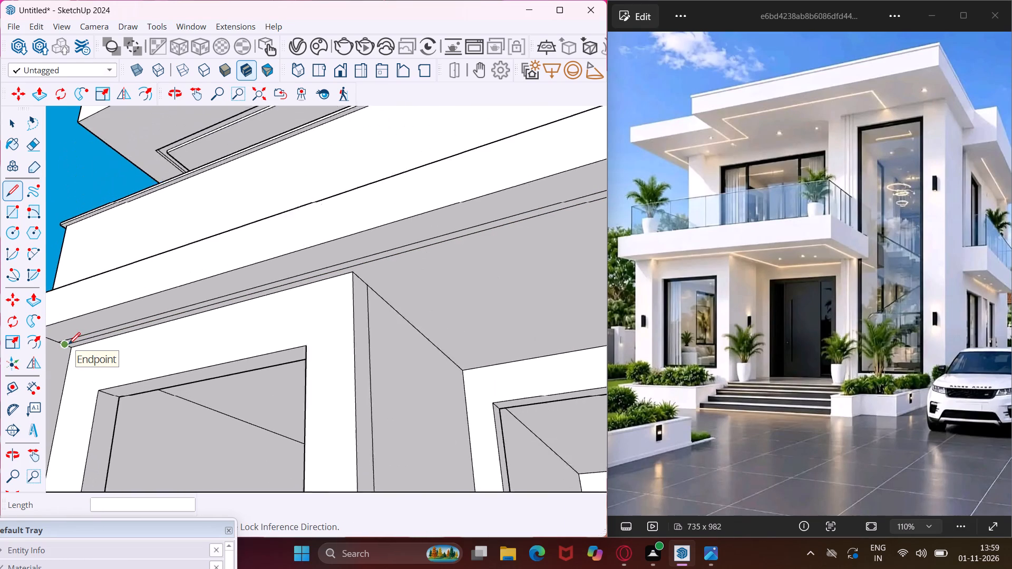
scroll(69, 344, "down", 6)
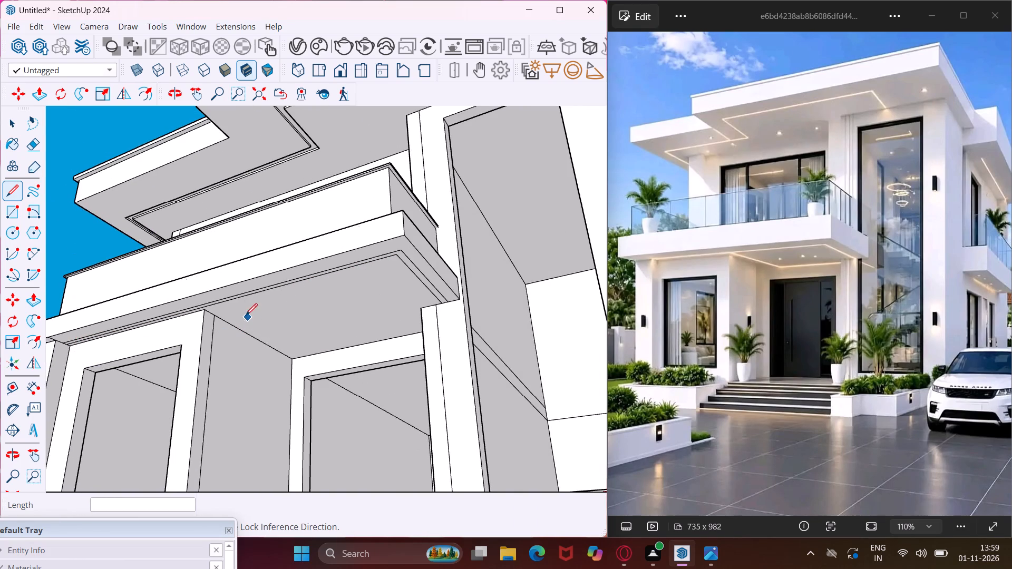
scroll(237, 302, "up", 4)
middle_click_drag(237, 302, 350, 262)
scroll(325, 262, "up", 3)
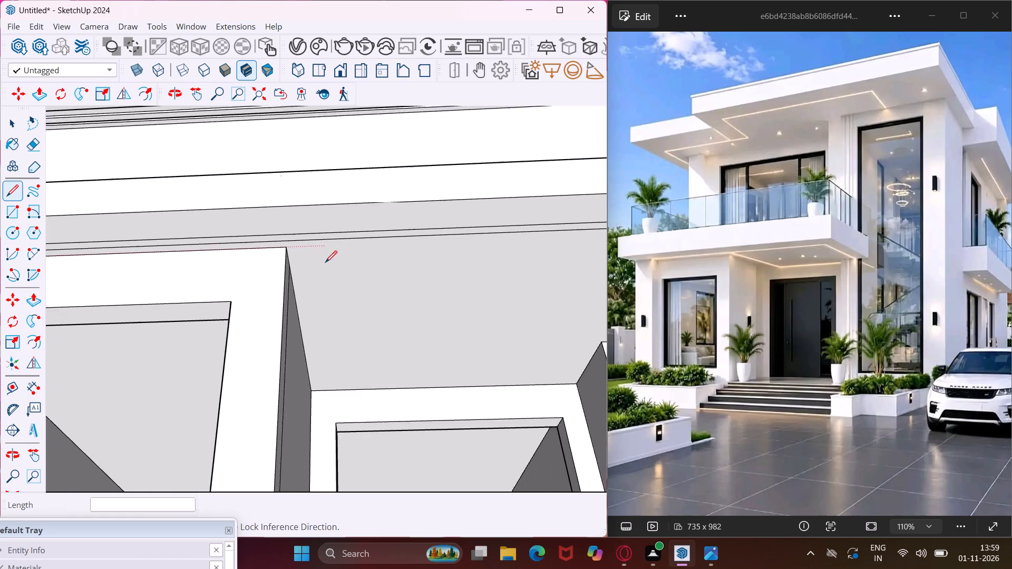
left_click(297, 239)
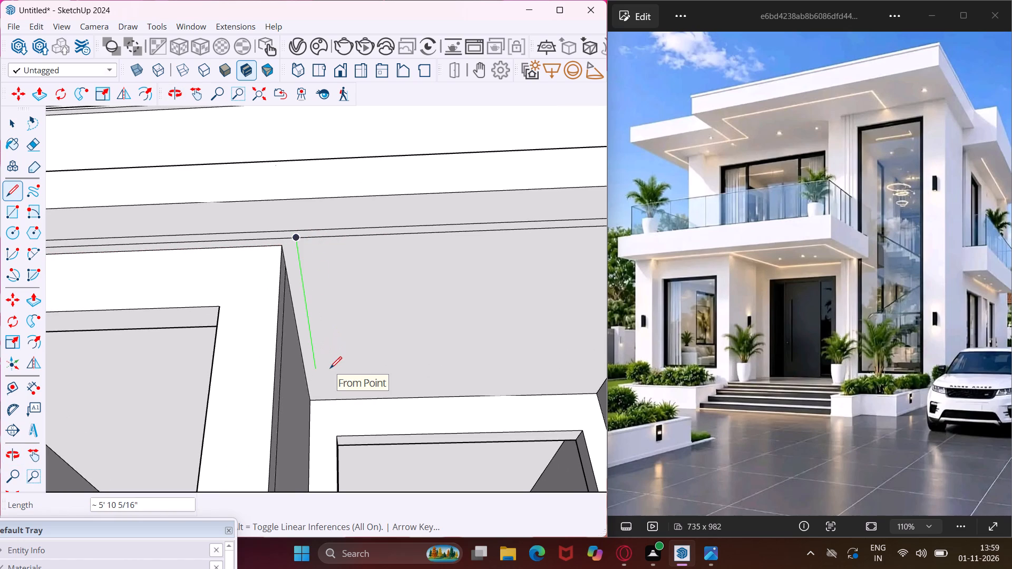
scroll(330, 368, "up", 4)
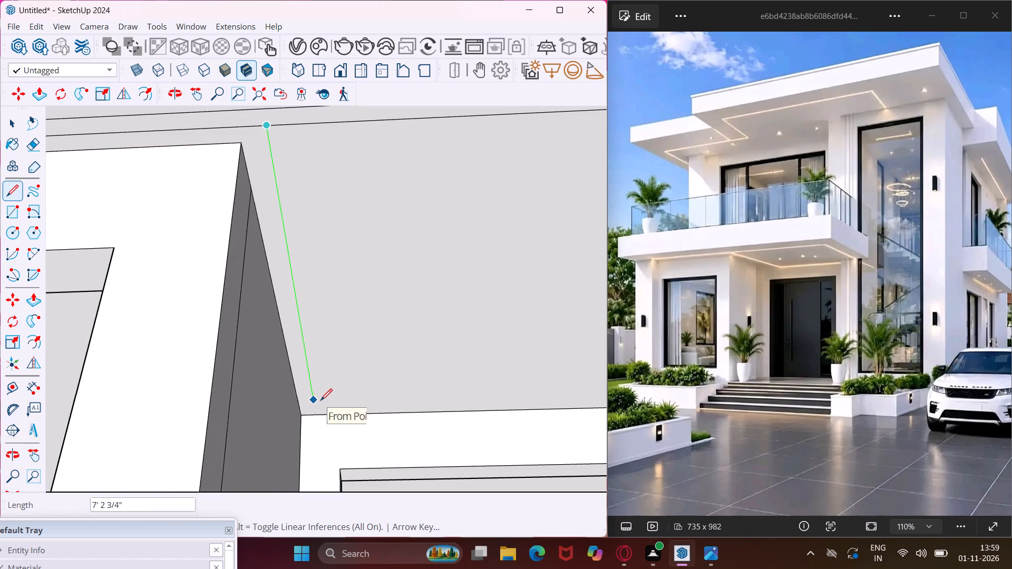
left_click(318, 401)
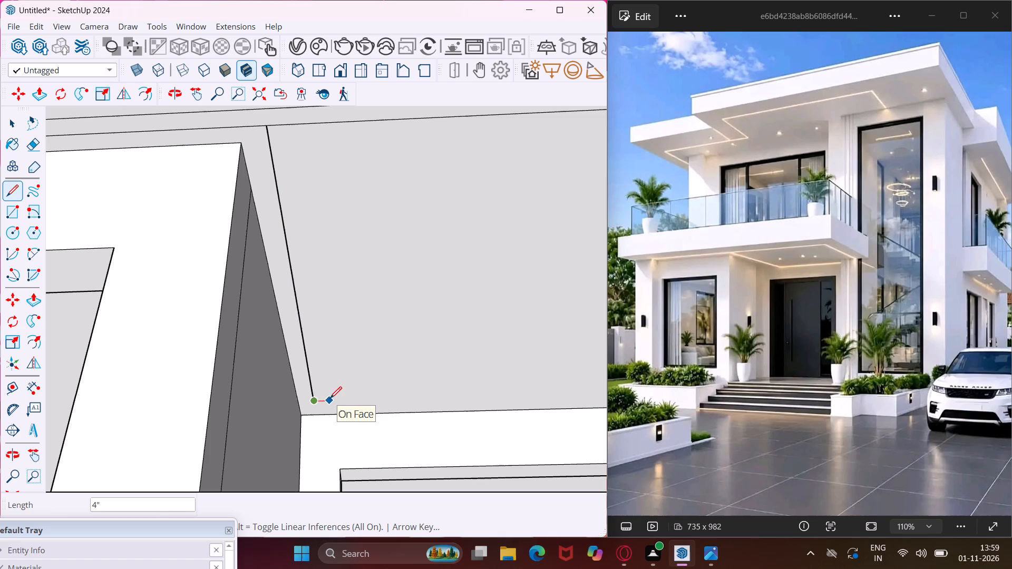
left_click(330, 398)
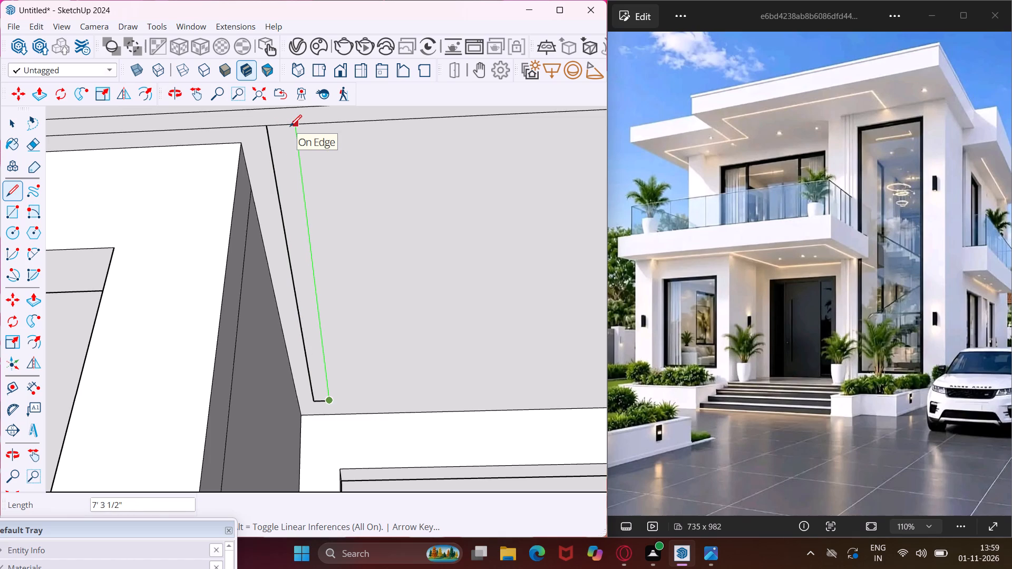
Draw a parallel line about 7' 3 1/2" closing the side light strip, and erase the leftover stub at its end.
key("ctrl+z")
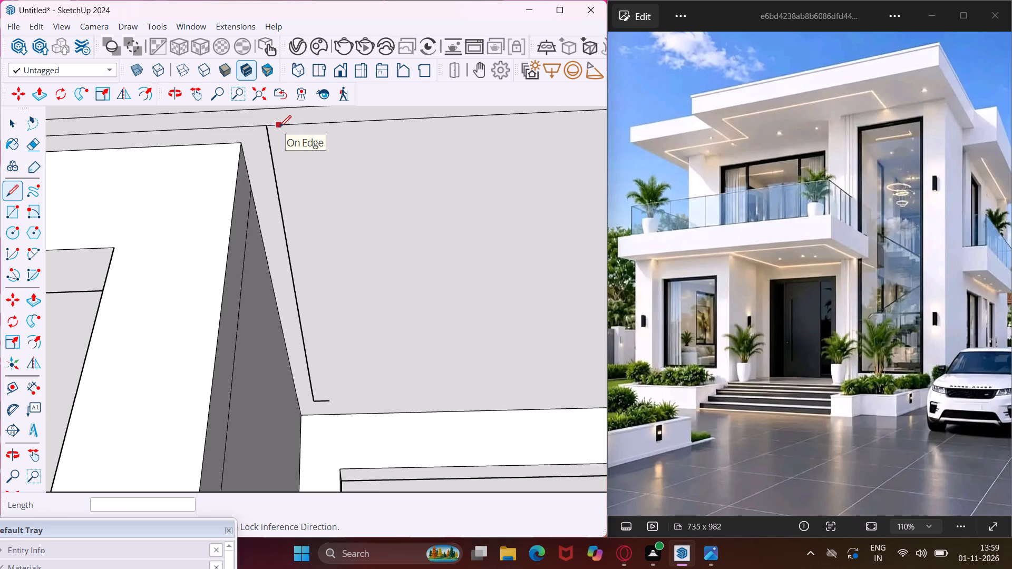
left_click(281, 126)
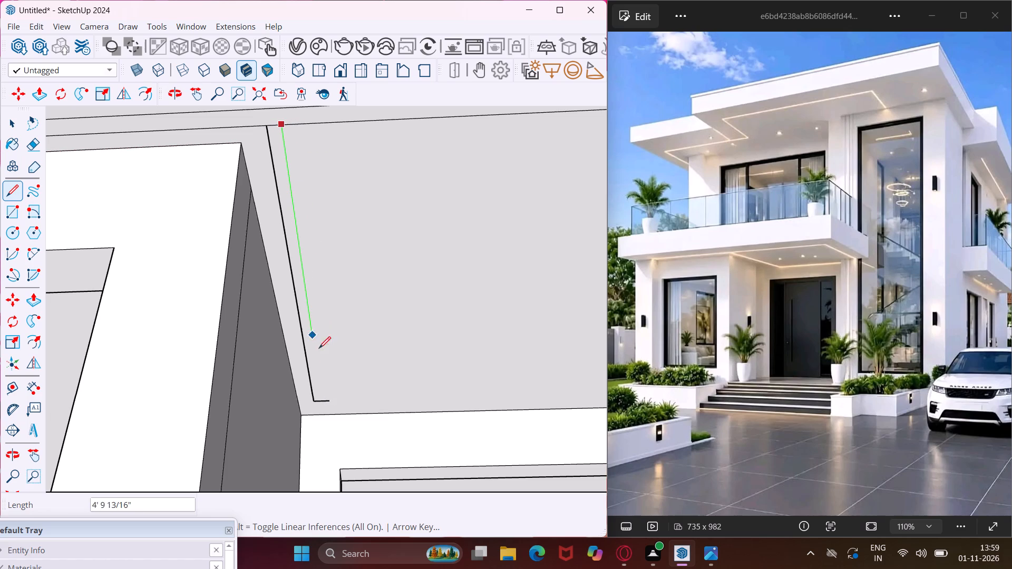
scroll(321, 400, "up", 7)
left_click(325, 399)
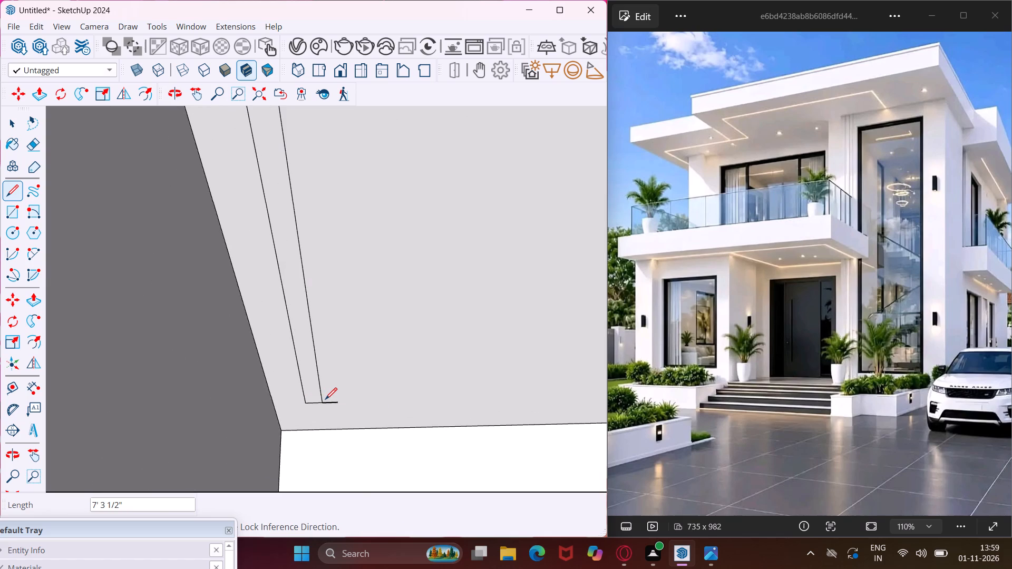
key("Escape")
key("space")
key("e")
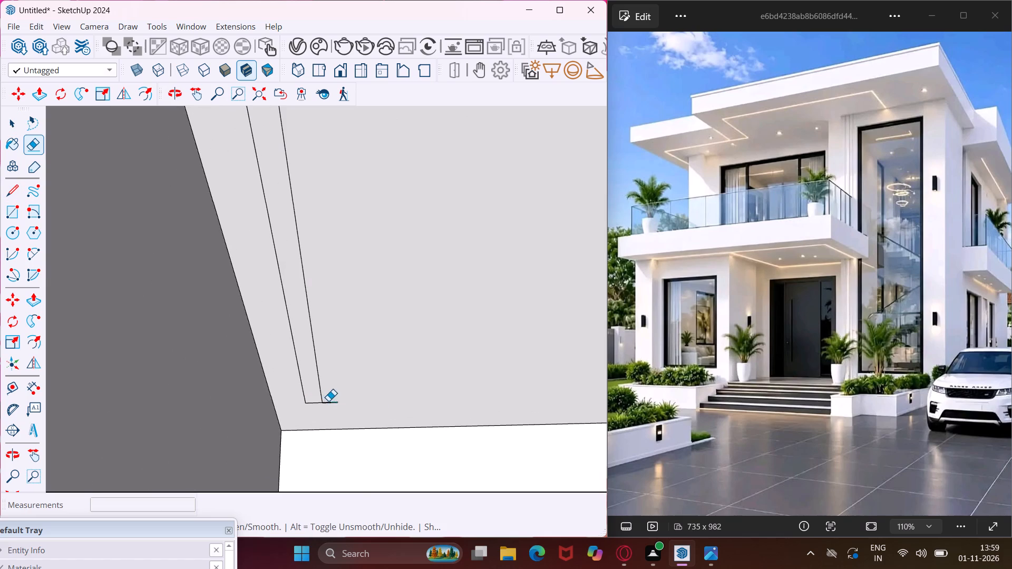
left_click(333, 403)
Draw a line about 8' 6" from the side strip's inner end along the porch soffit's back wall to the pier.
key("l")
left_click(324, 400)
scroll(340, 391, "down", 5)
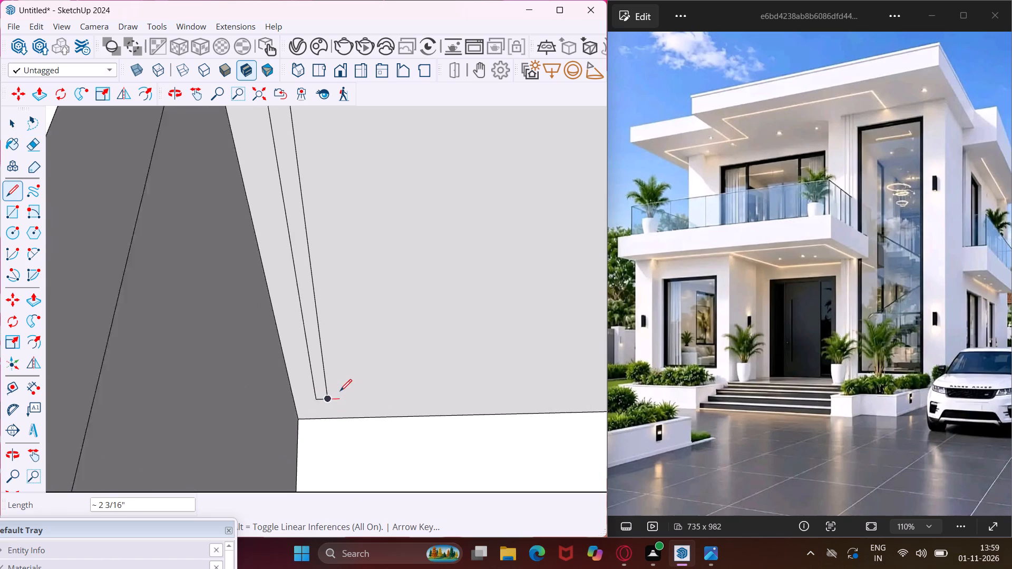
scroll(337, 386, "down", 14)
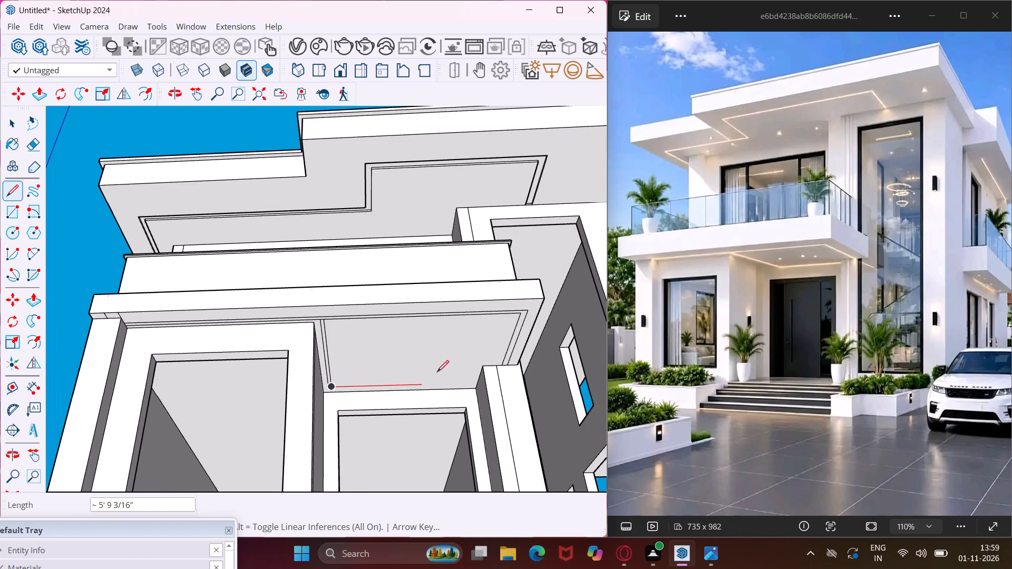
scroll(458, 376, "up", 8)
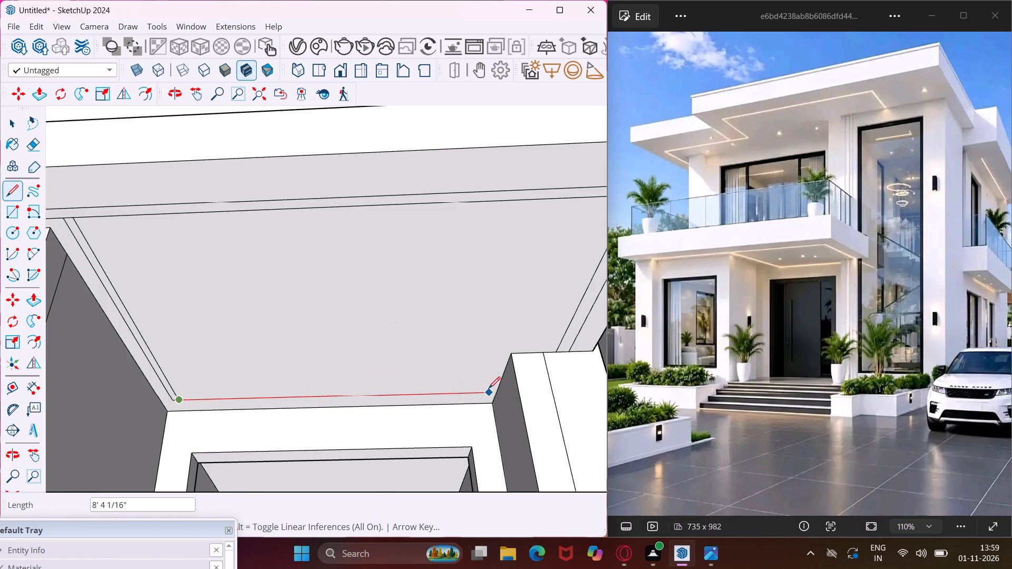
left_click(497, 390)
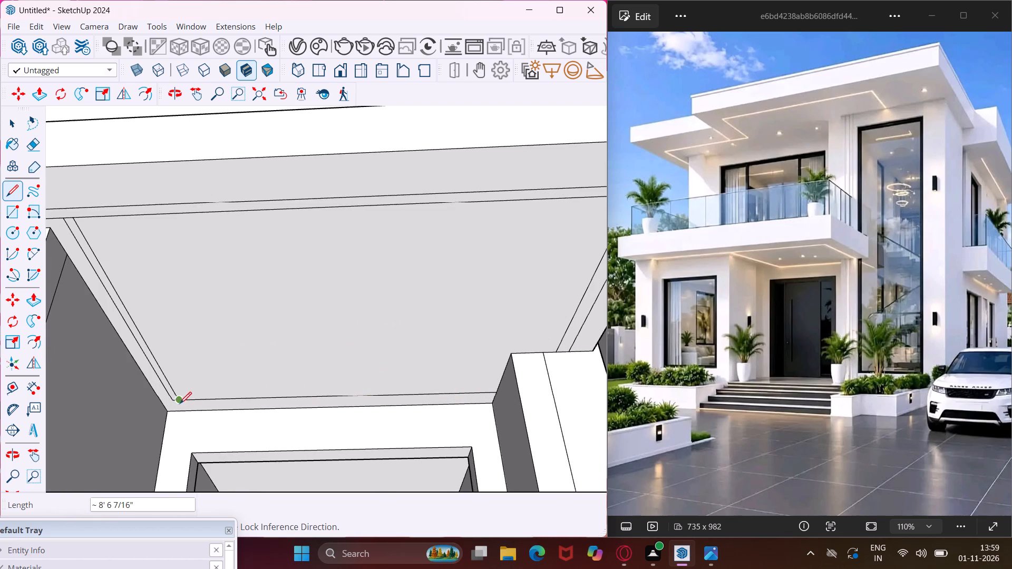
Draw a second parallel line about 8' 6" from the side strip to the pier, closing the back light strip outline.
scroll(180, 399, "up", 7)
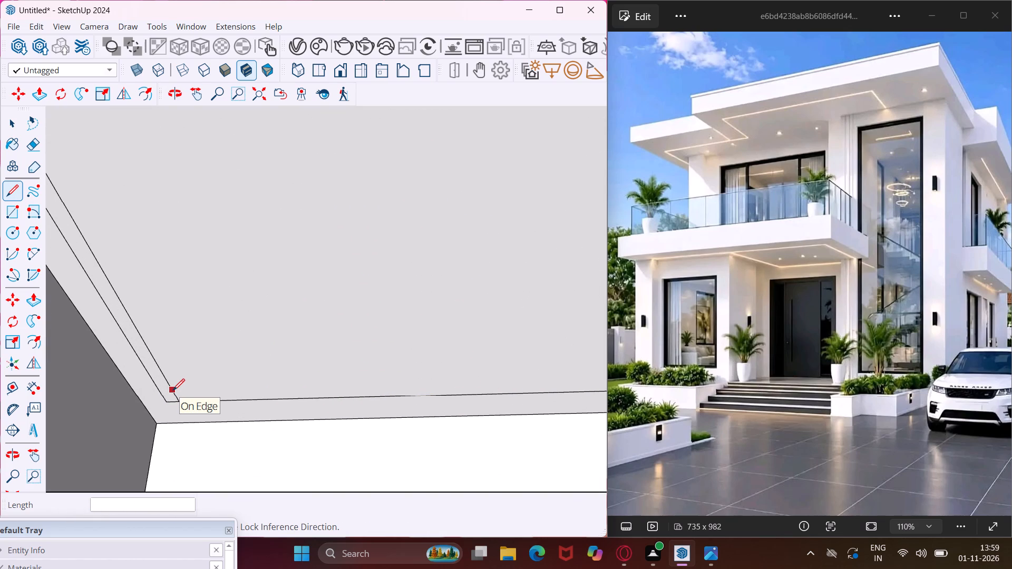
left_click(173, 393)
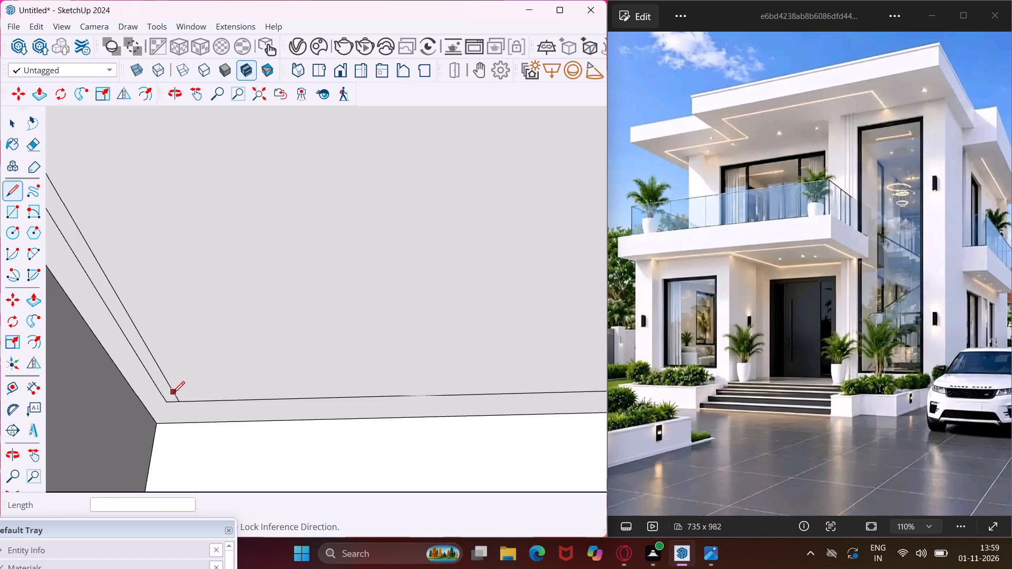
scroll(193, 382, "down", 9)
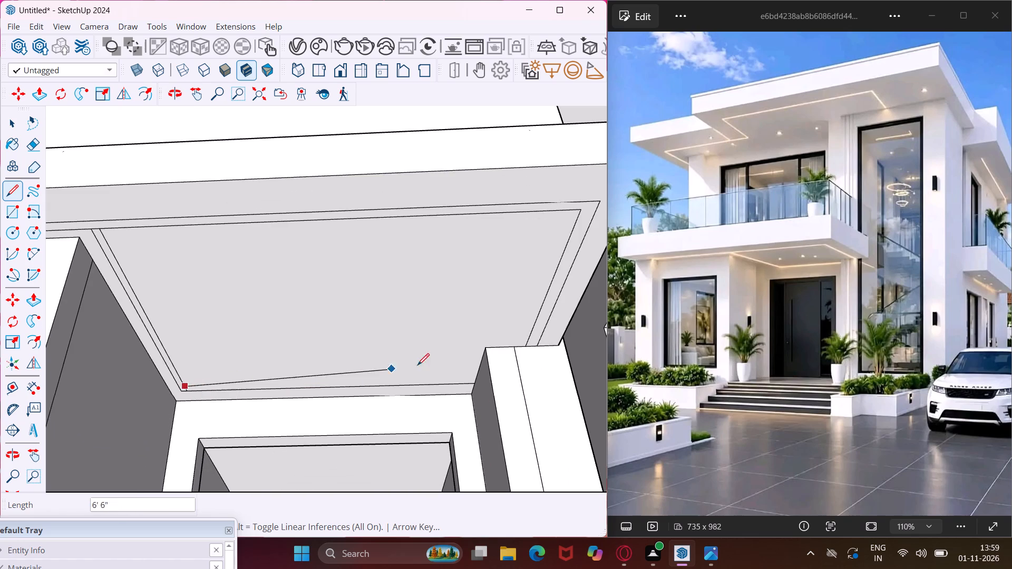
middle_click_drag(469, 372, 517, 379)
scroll(478, 381, "up", 5)
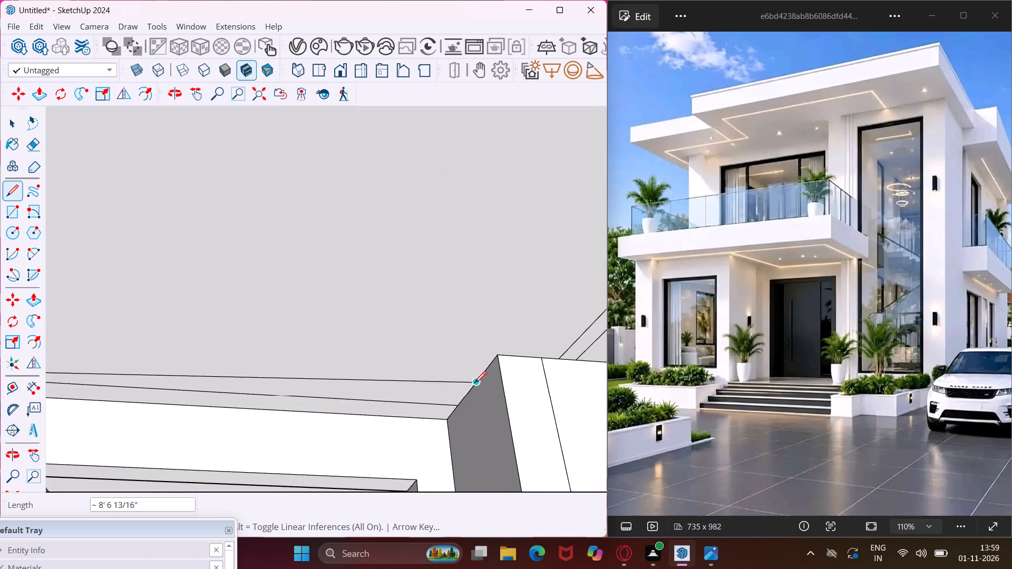
scroll(474, 383, "up", 7)
left_click(451, 416)
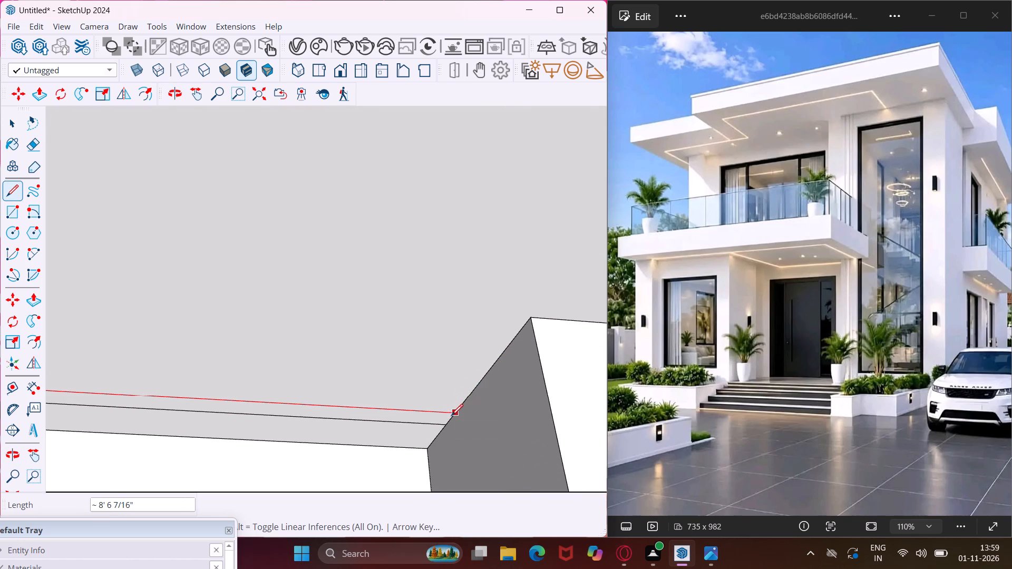
scroll(391, 389, "down", 11)
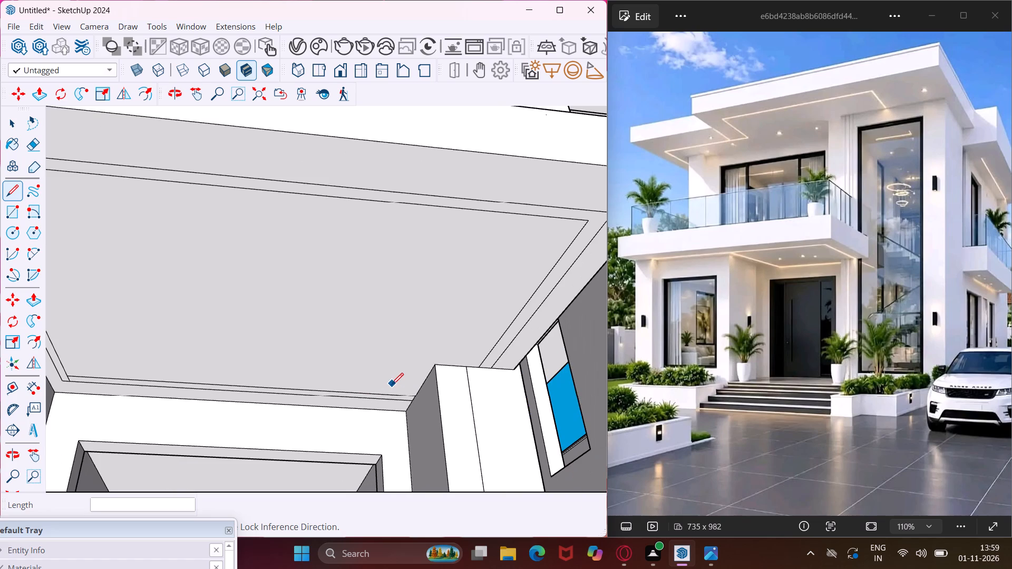
key("Escape")
key("space")
Push/Pull the front light strip of the balcony soffit 3/4" up into the slab.
middle_click_drag(562, 265, 493, 332)
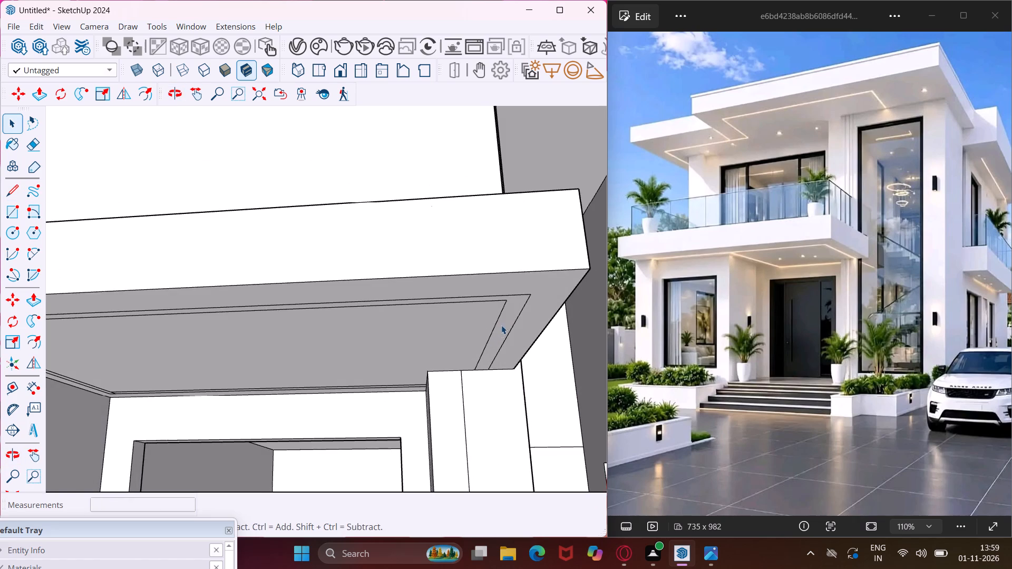
scroll(511, 307, "up", 4)
scroll(513, 301, "down", 2)
left_click(513, 301)
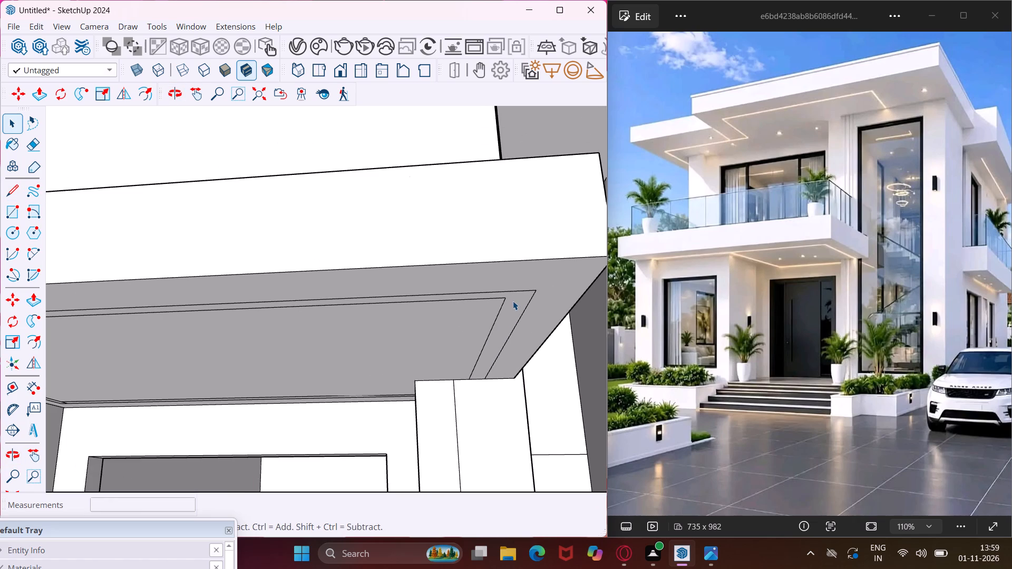
key("p")
left_click(513, 301)
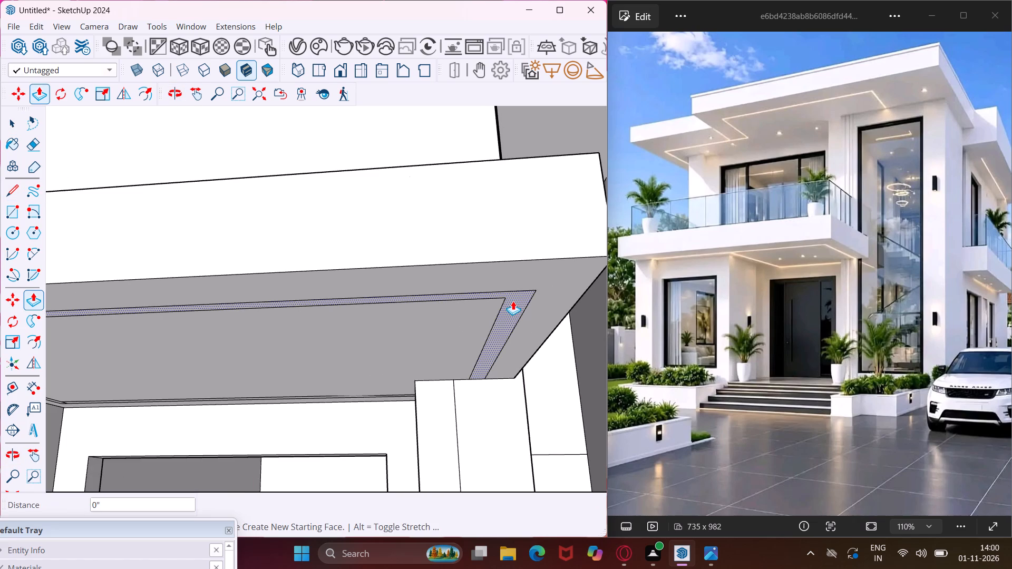
left_click(514, 296)
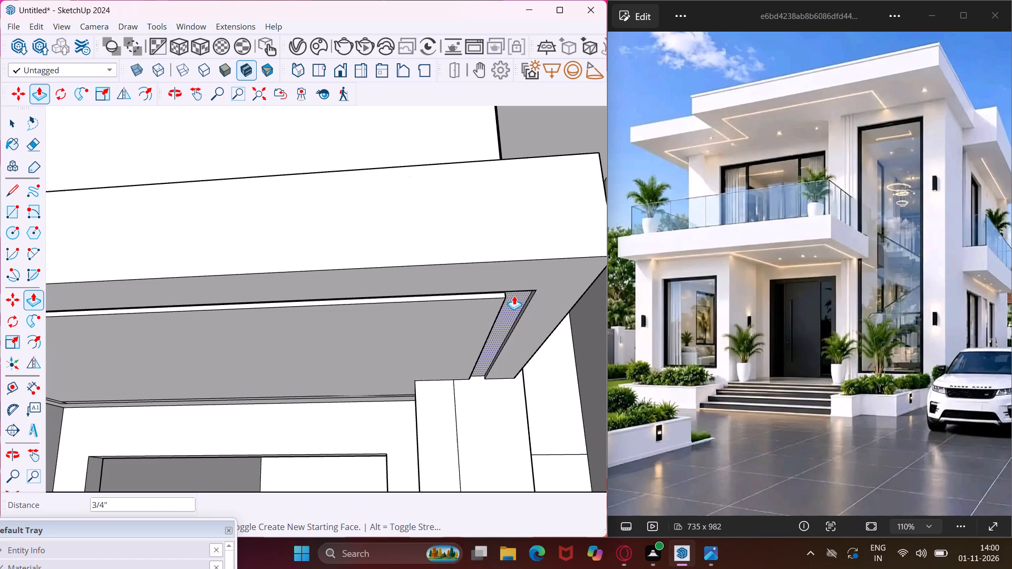
key("Escape")
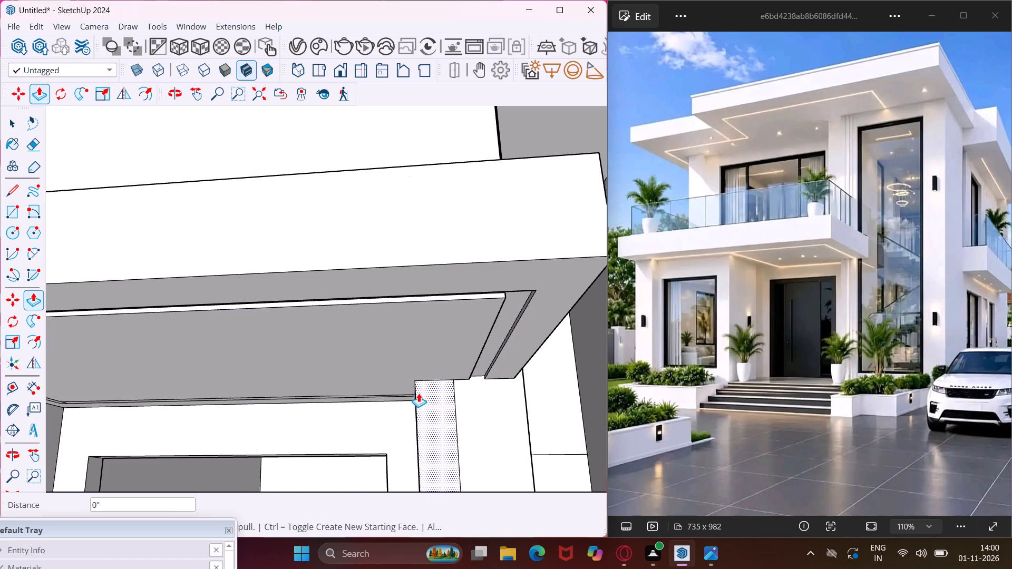
Recess the back light strip above the entrance by the same 3/4".
scroll(397, 398, "up", 14)
double_click(397, 398)
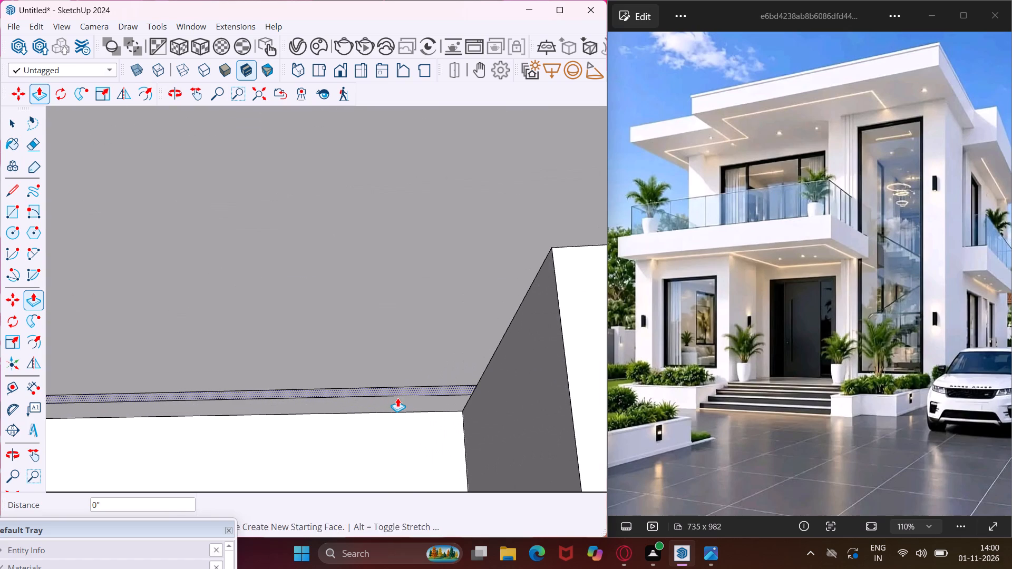
key("ctrl+z")
scroll(402, 389, "up", 4)
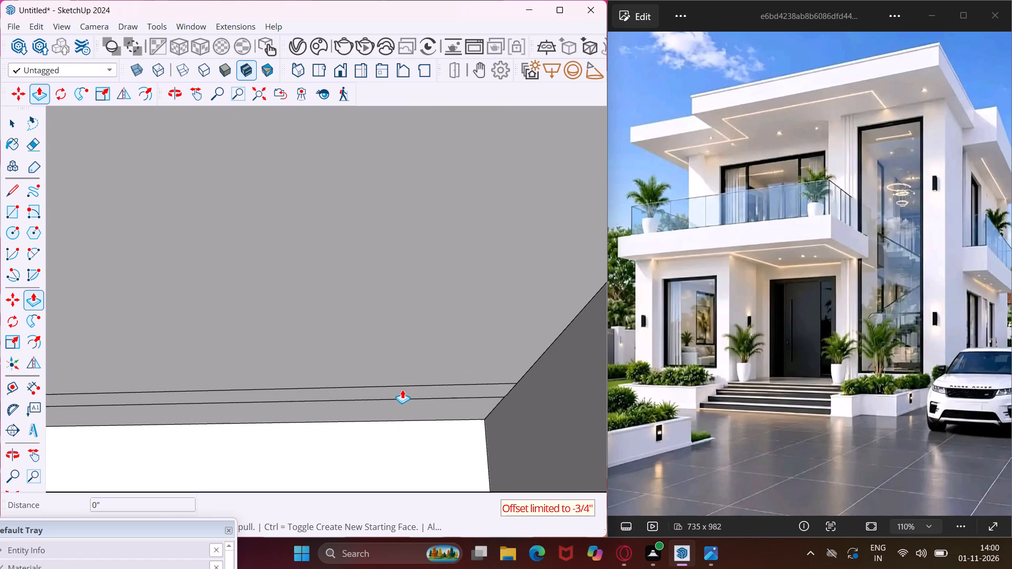
double_click(397, 390)
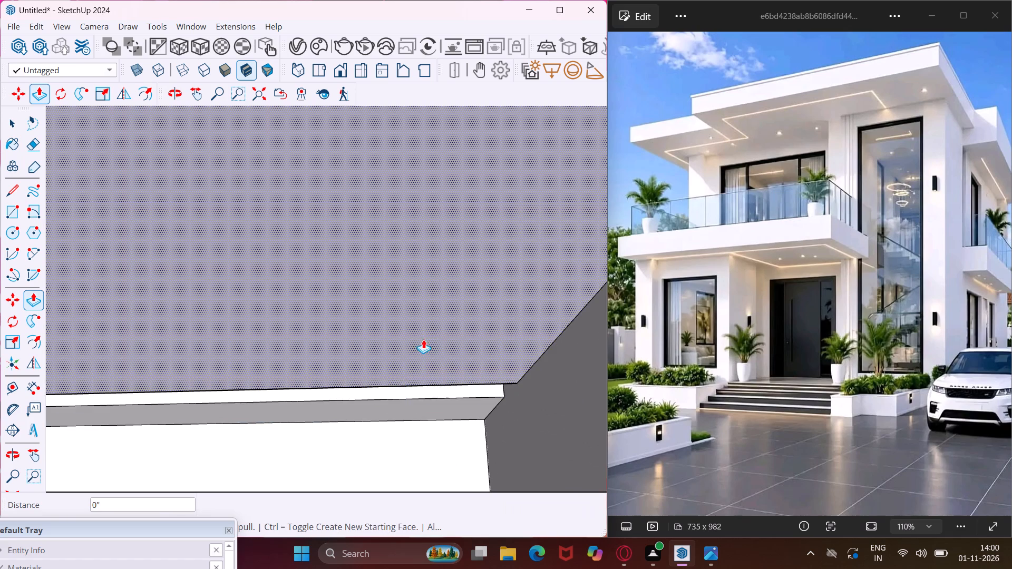
Recess the side light strip of the porch soffit by the same 3/4".
scroll(430, 326, "down", 18)
scroll(435, 318, "down", 6)
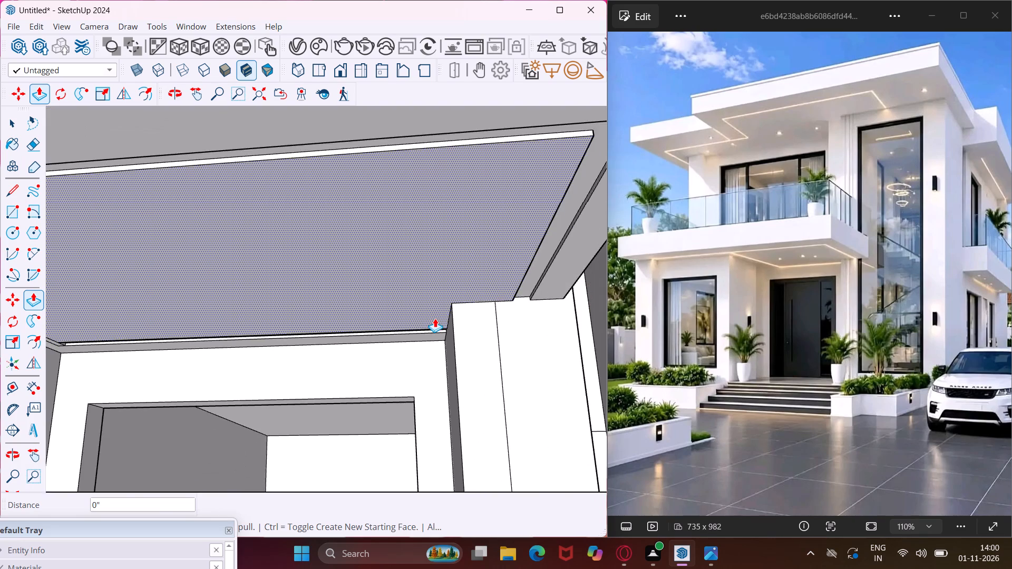
scroll(435, 318, "down", 5)
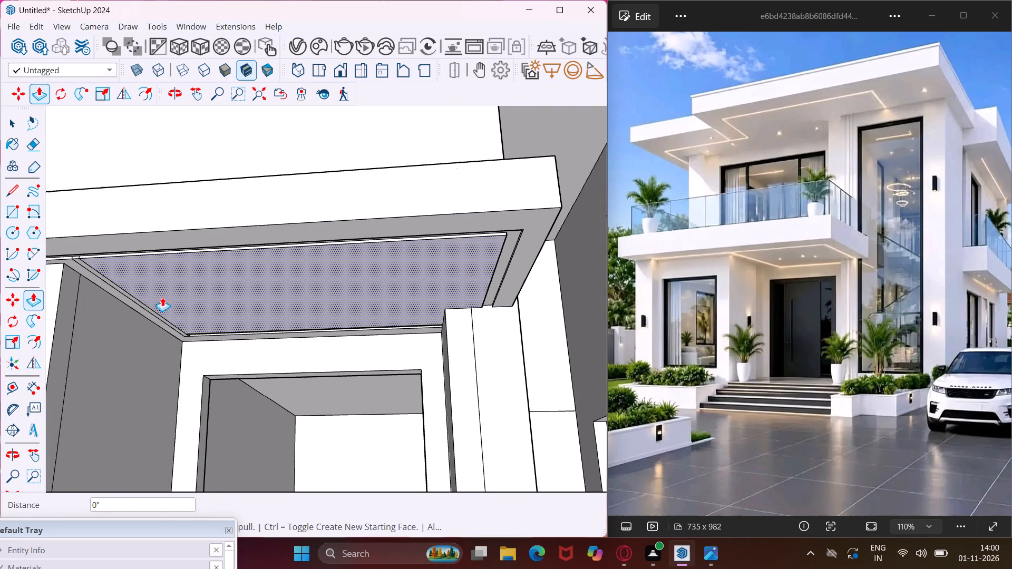
scroll(82, 261, "up", 14)
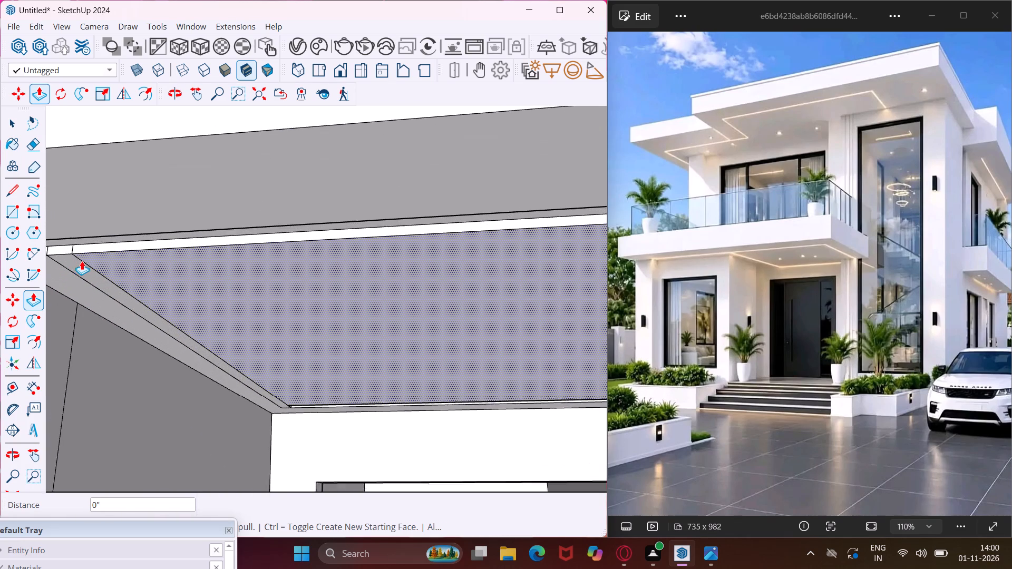
double_click(78, 265)
scroll(233, 256, "down", 7)
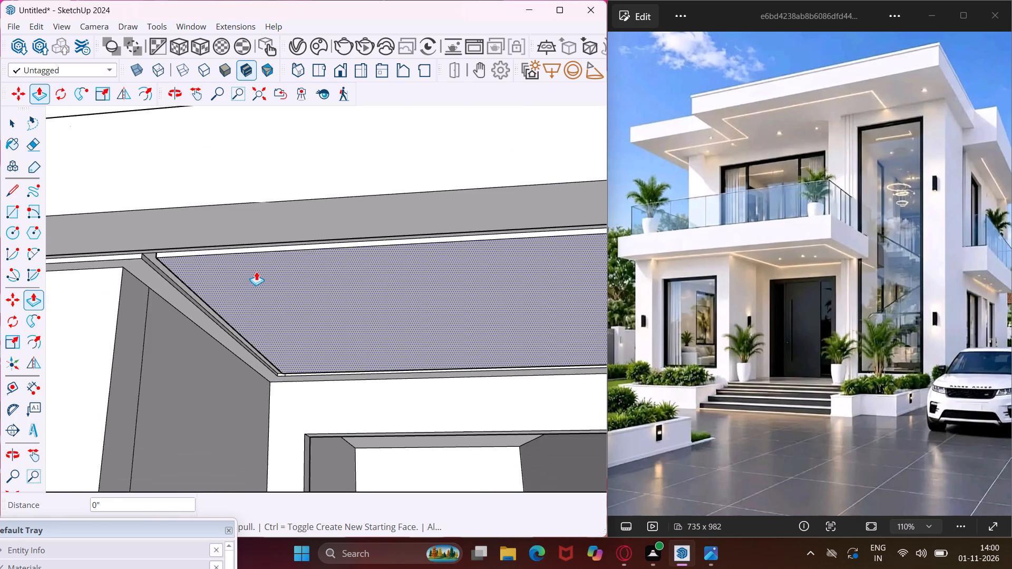
scroll(256, 271, "down", 20)
scroll(266, 277, "down", 4)
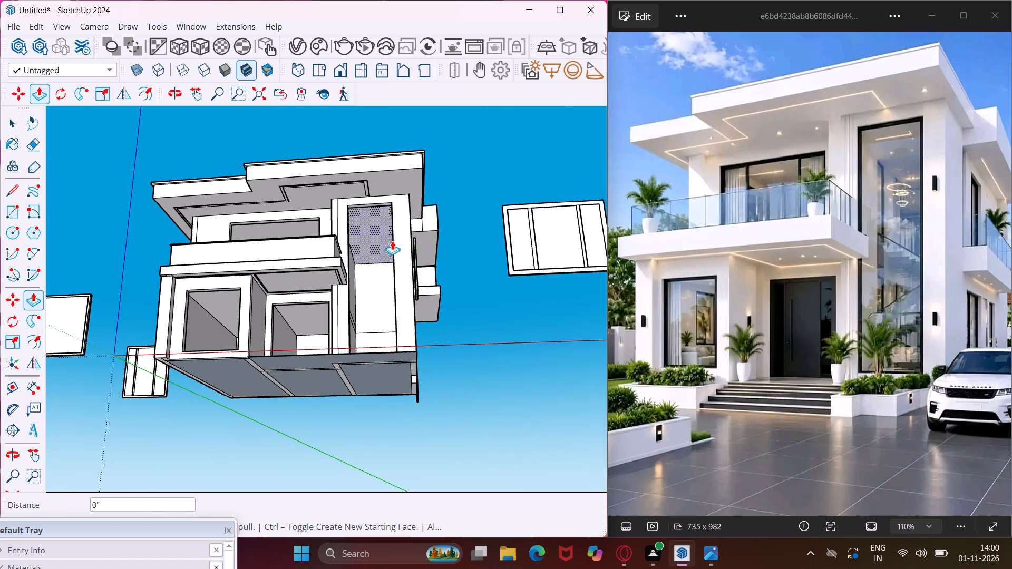
Erase the leftover vertical edge on the front face of the side roof overhang above the small balcony.
key("Escape")
key("space")
middle_click_drag(422, 212, 419, 213)
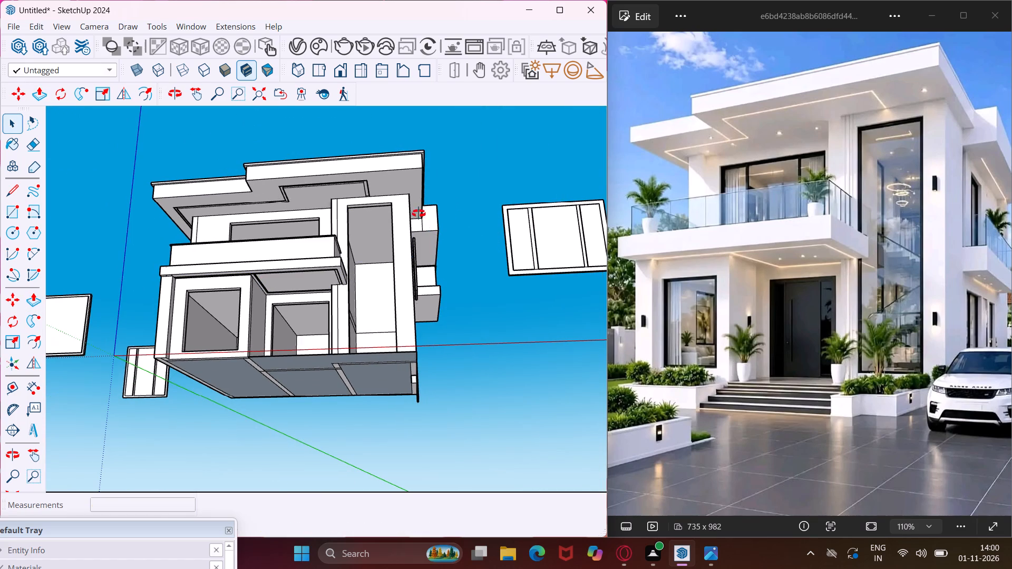
middle_click_drag(419, 213, 320, 326)
scroll(359, 257, "up", 2)
scroll(415, 221, "up", 5)
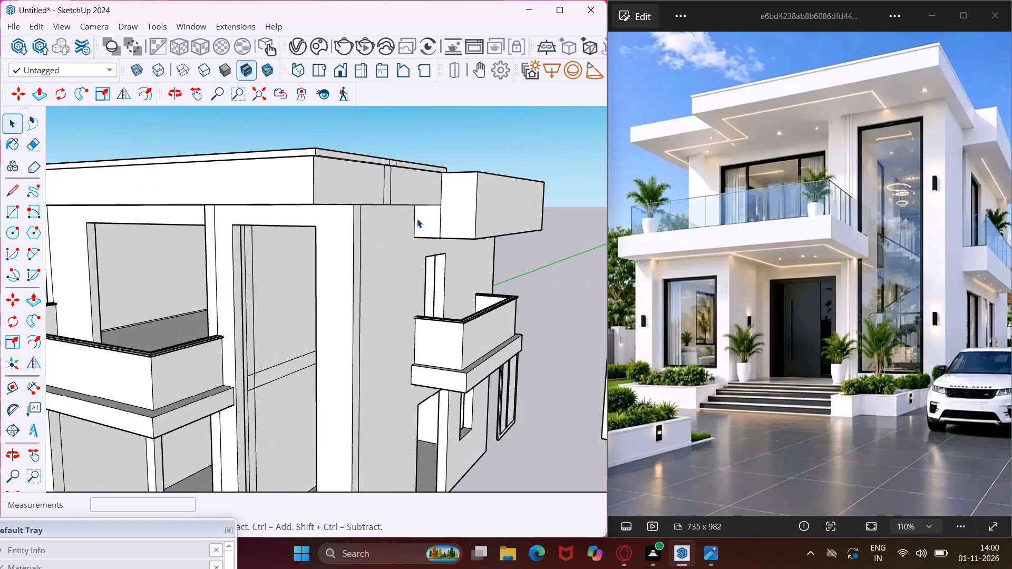
scroll(456, 192, "up", 5)
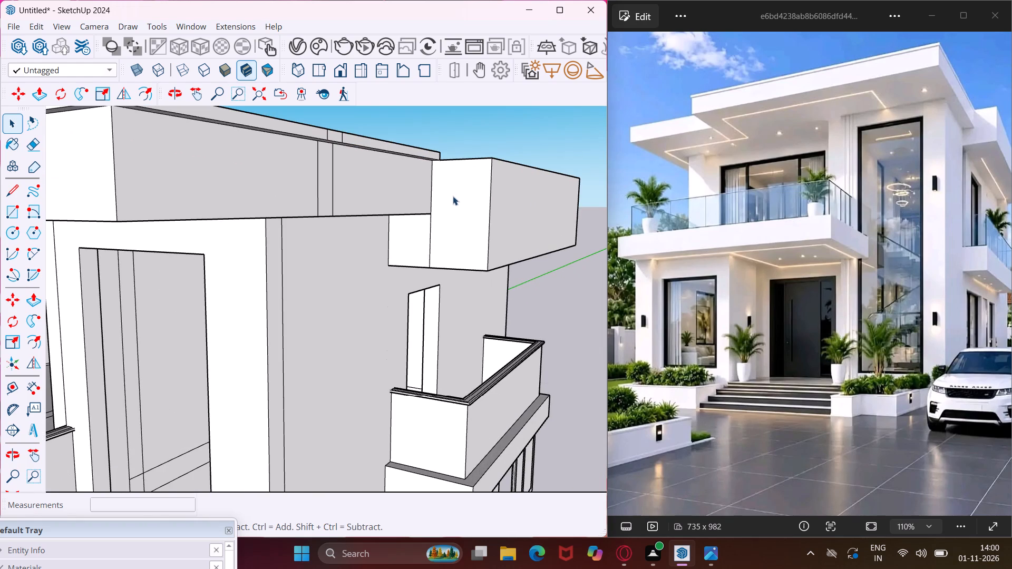
key("e")
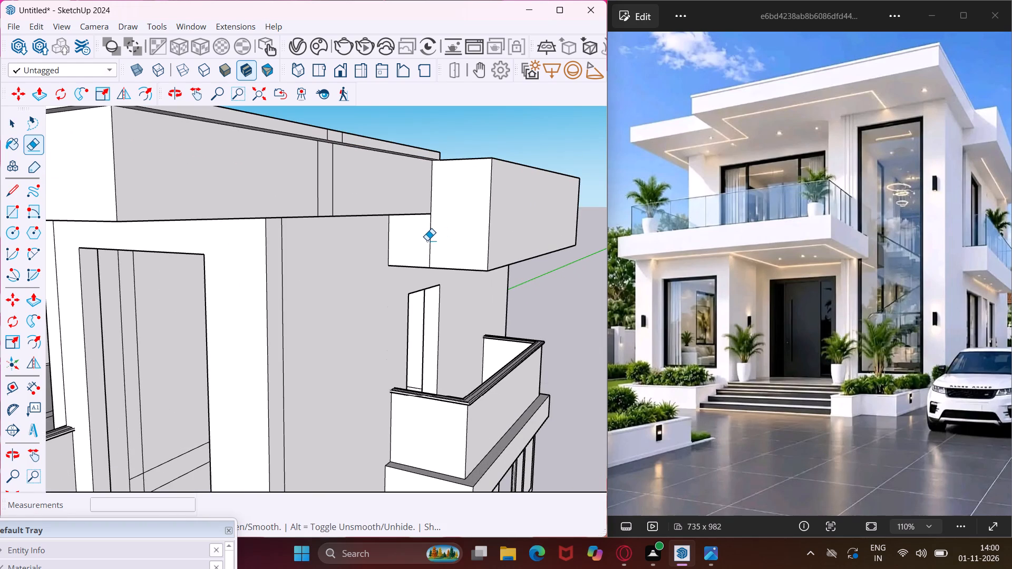
left_click(428, 240)
left_click(430, 240)
key("Escape")
key("space")
Draw a narrow rectangle about 3 3/8" by 14' 10 3/4" on the underside of the side roof overhang, alongside the wall.
middle_click_drag(461, 277, 460, 195)
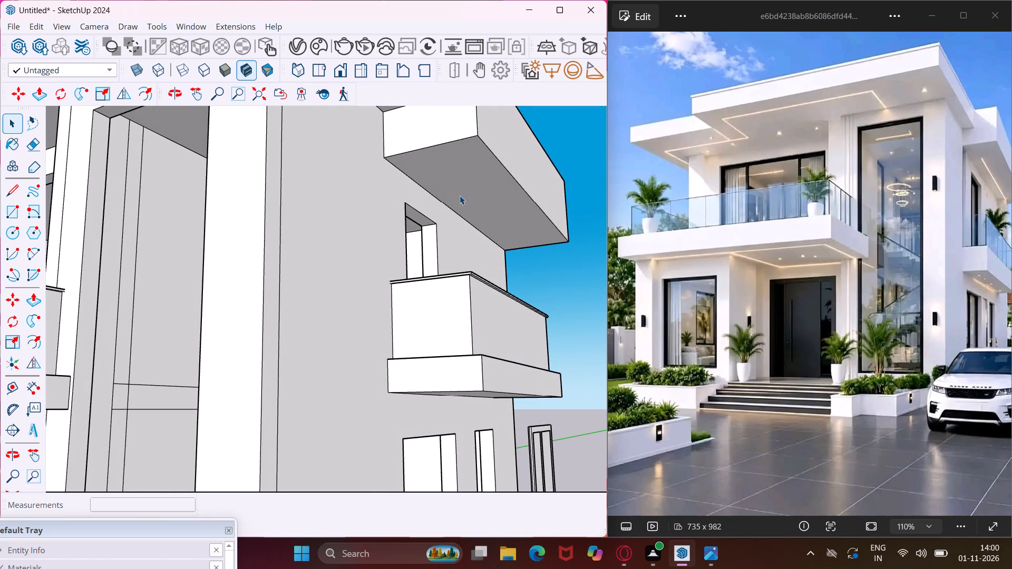
left_click(9, 216)
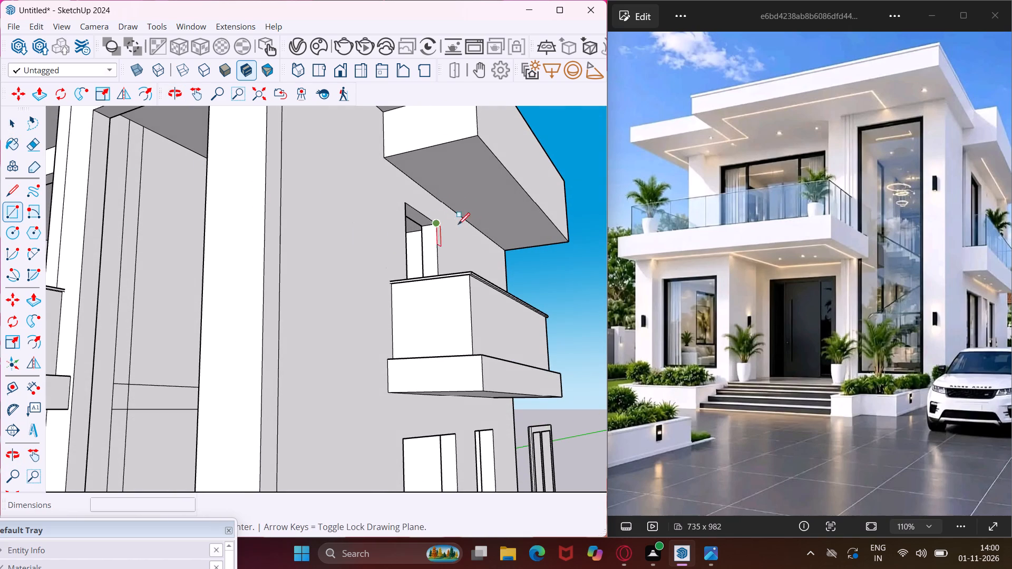
scroll(470, 227, "up", 9)
scroll(508, 229, "down", 4)
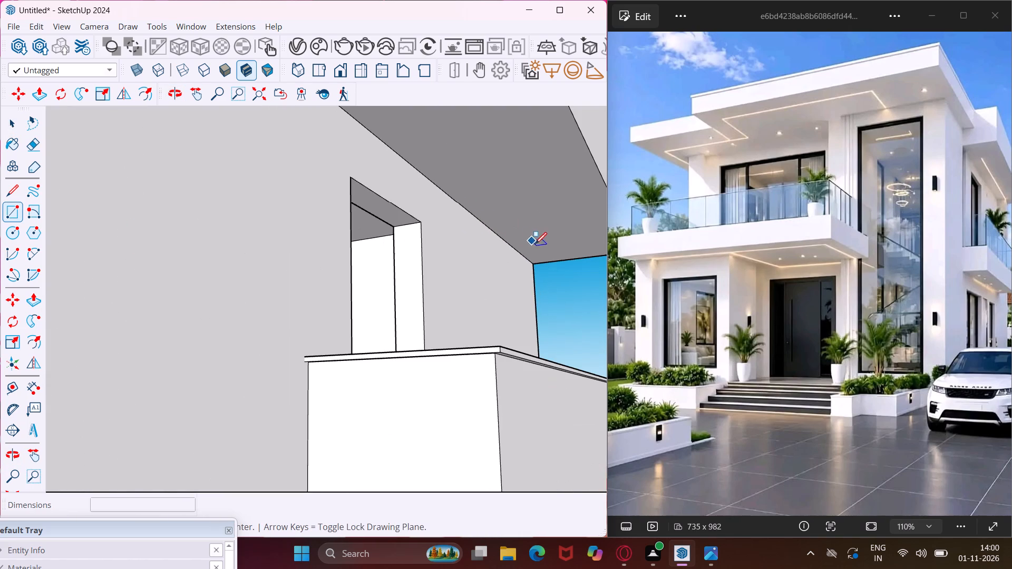
left_click(545, 256)
scroll(523, 210, "down", 8)
scroll(470, 154, "up", 7)
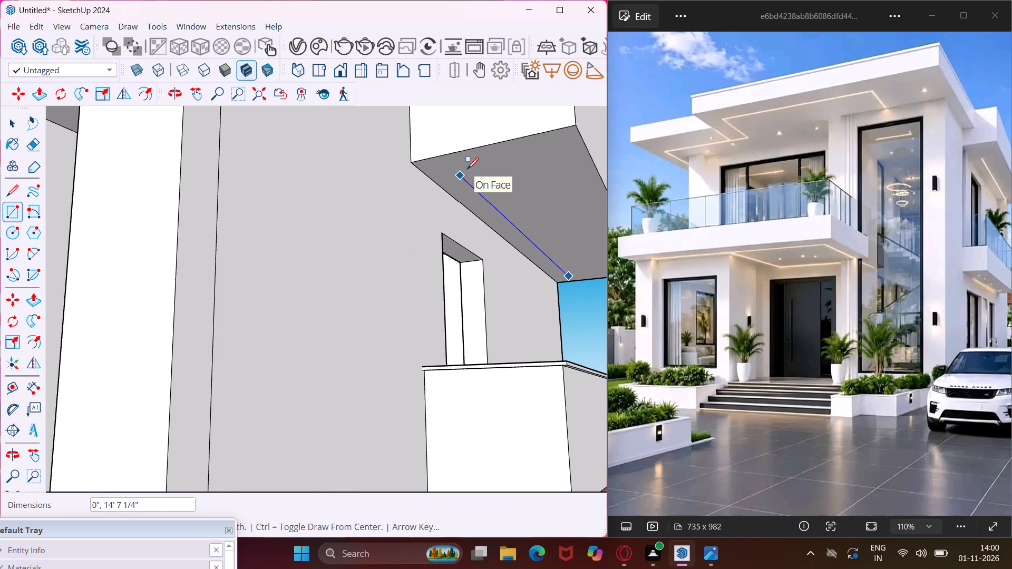
scroll(467, 169, "up", 4)
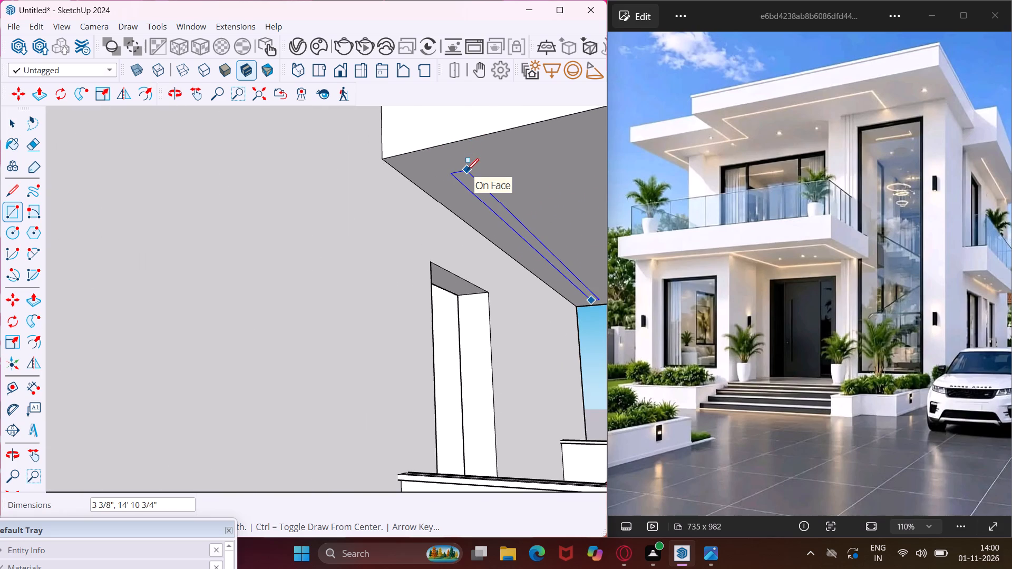
left_click(467, 170)
key("Escape")
key("space")
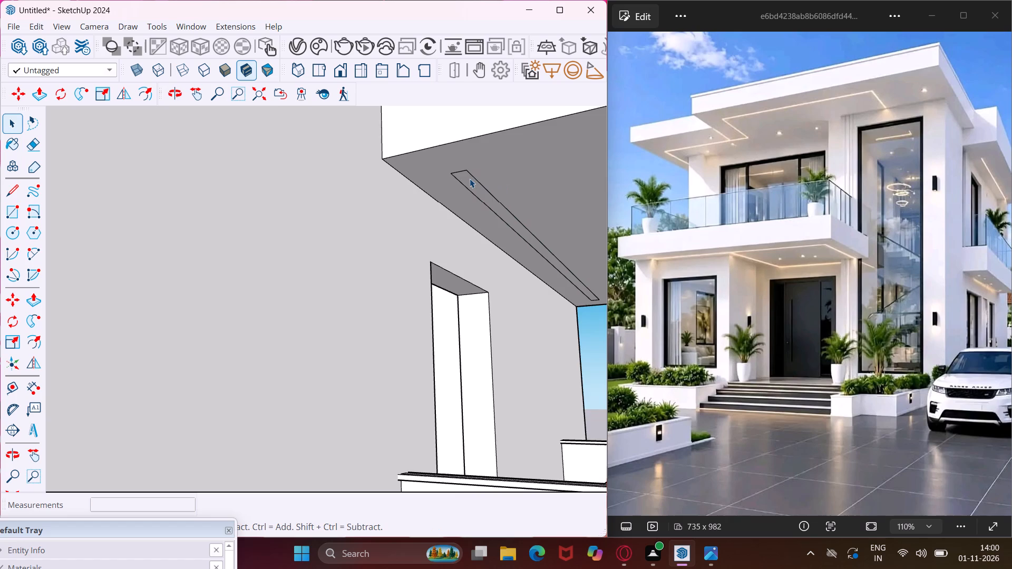
Push/Pull the narrow light strip about 1 15/16" up into the side overhang's soffit.
scroll(470, 179, "up", 3)
left_click(470, 179)
key("p")
left_click(464, 174)
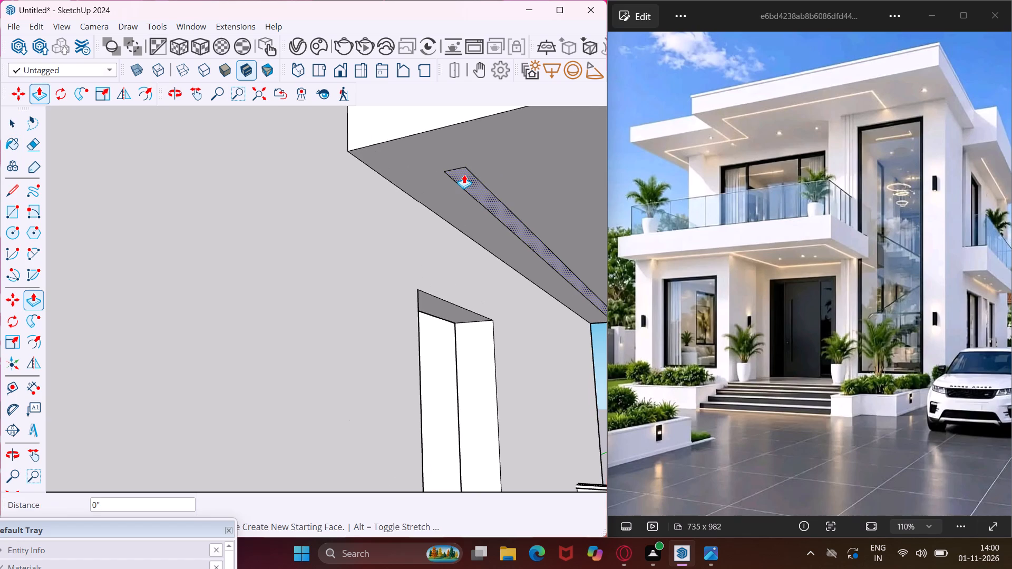
left_click(462, 163)
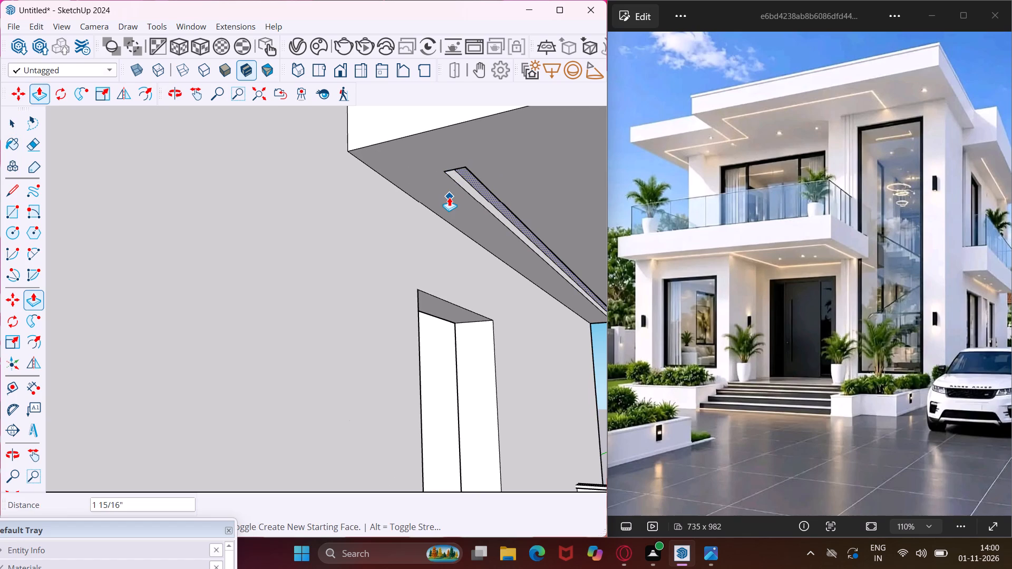
scroll(449, 197, "down", 10)
key("Escape")
scroll(426, 286, "down", 4)
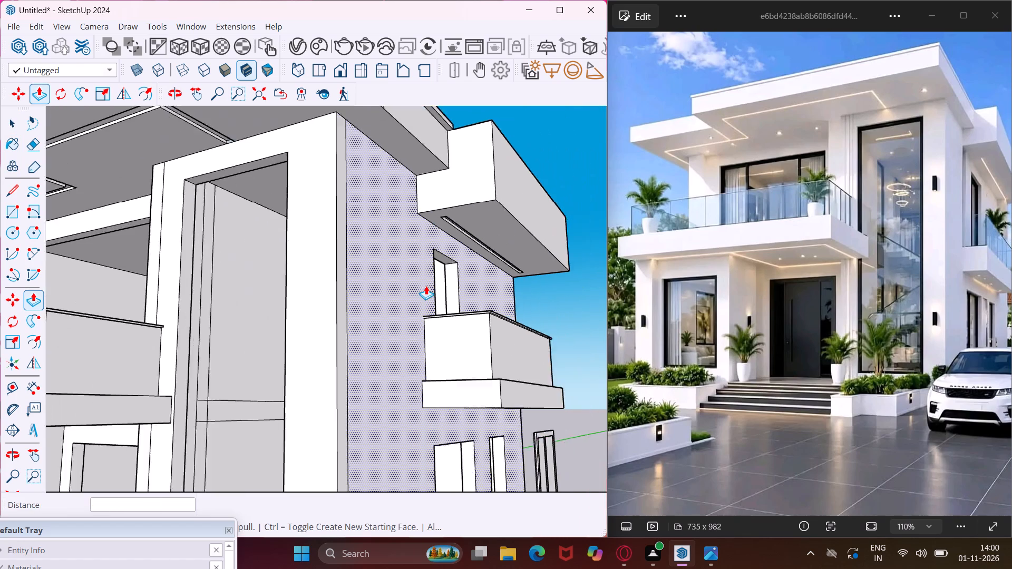
scroll(426, 286, "down", 7)
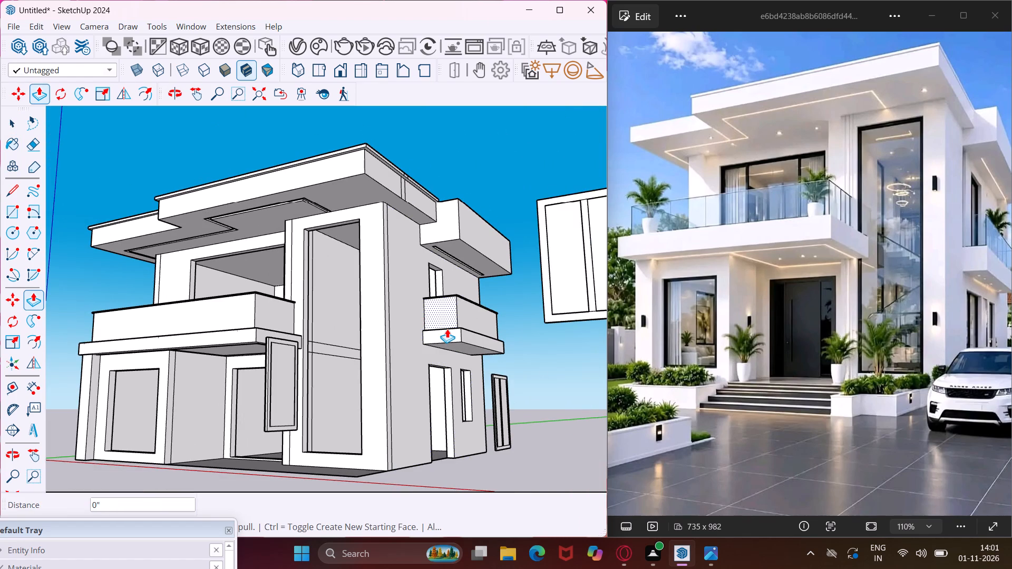
key("Escape")
key("space")
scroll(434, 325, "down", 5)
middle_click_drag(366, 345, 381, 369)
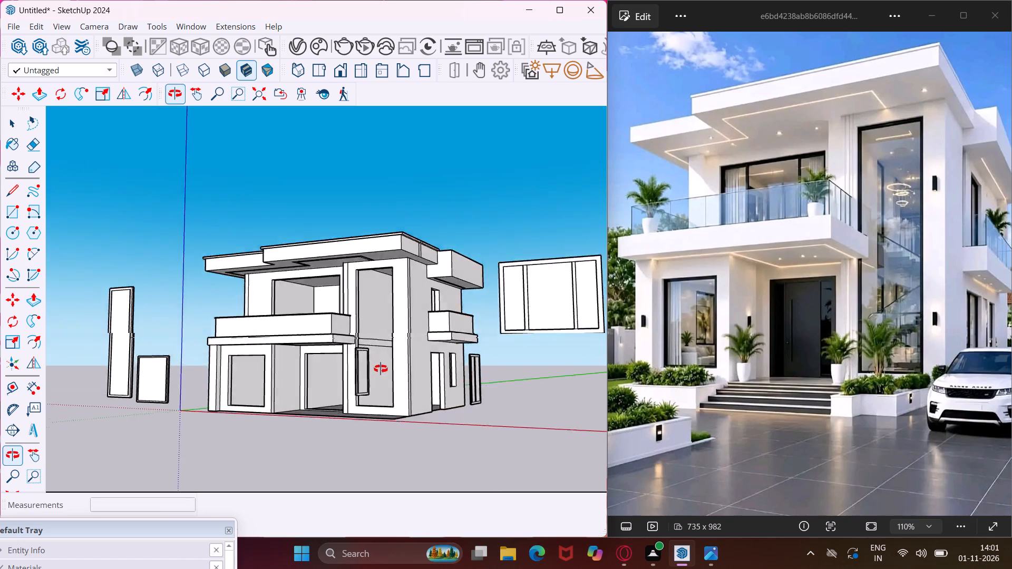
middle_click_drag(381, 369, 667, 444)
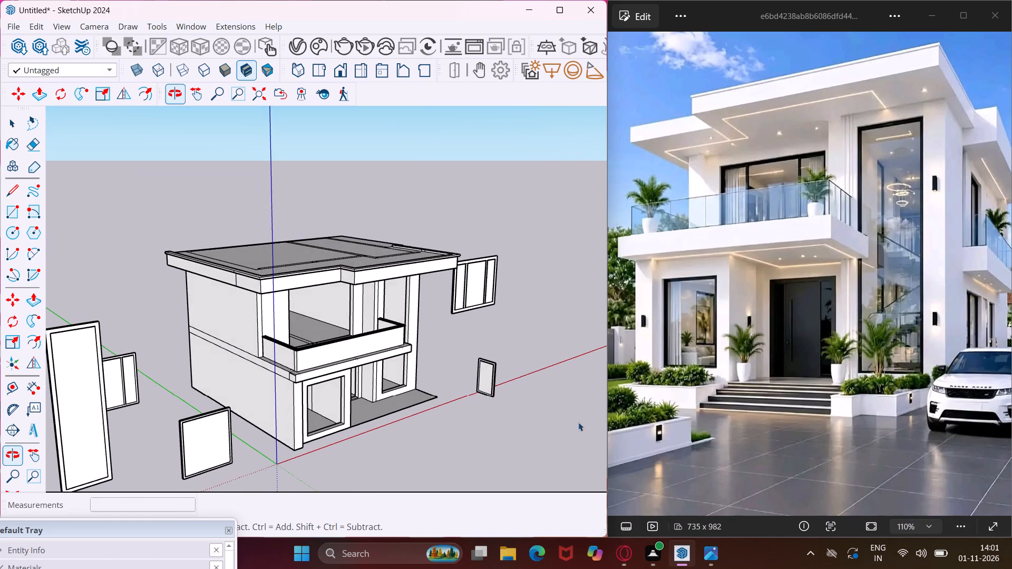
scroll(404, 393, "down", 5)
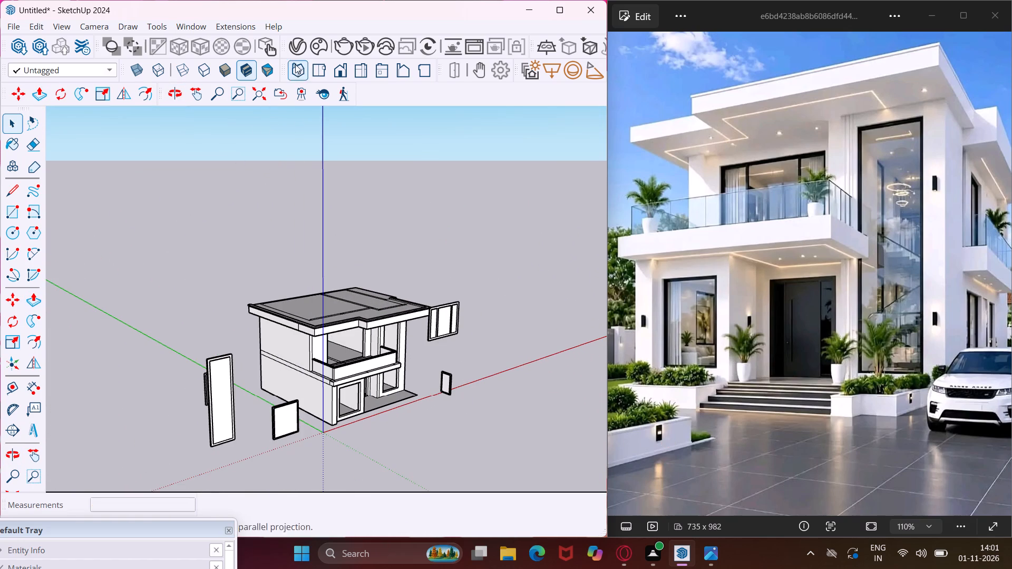
Move the Default Tray up over the model so its Materials section is accessible.
left_click(315, 46)
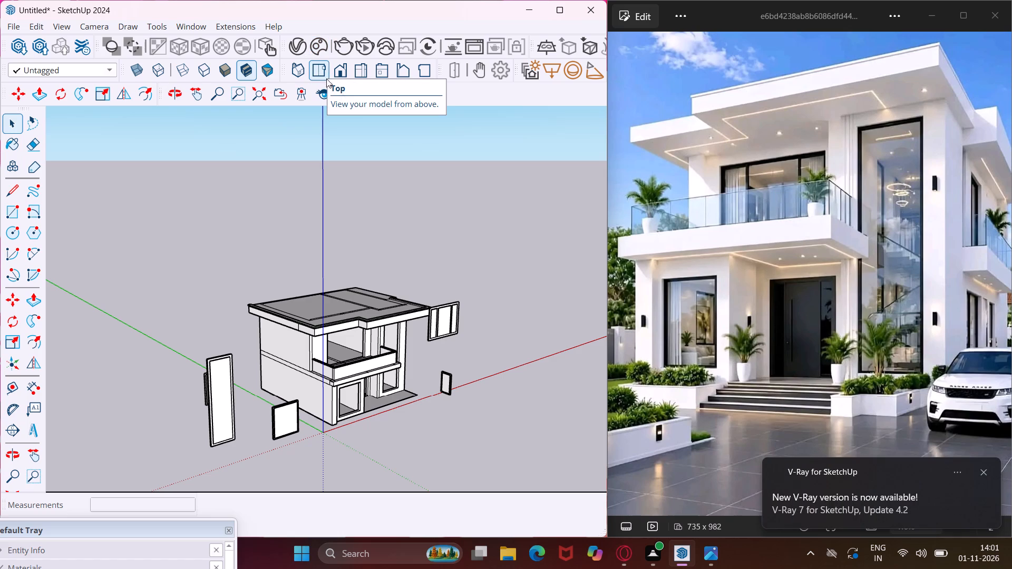
left_click_drag(158, 529, 160, 505)
left_click_drag(160, 505, 206, 426)
left_click_drag(177, 527, 199, 432)
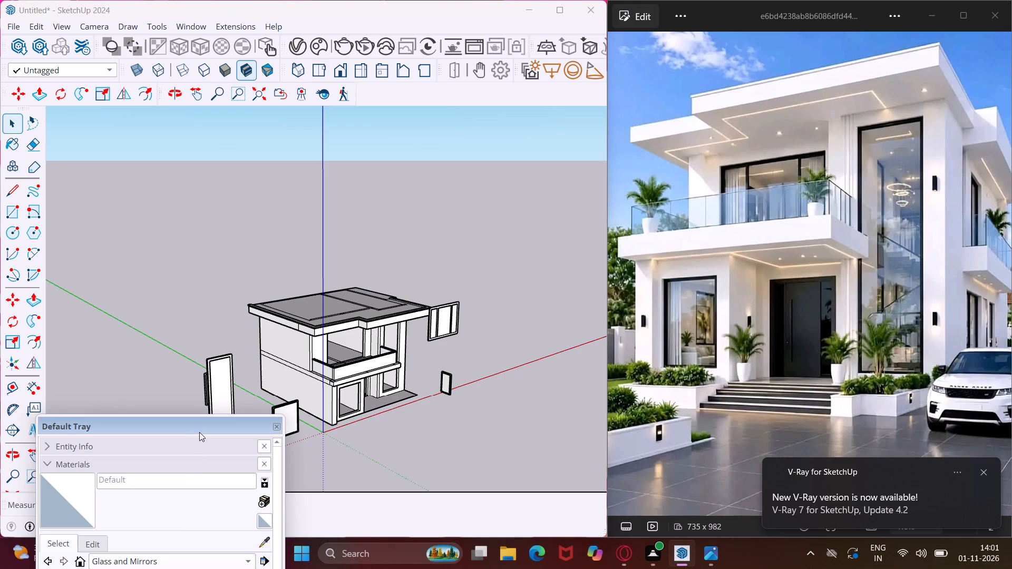
left_click_drag(199, 432, 199, 433)
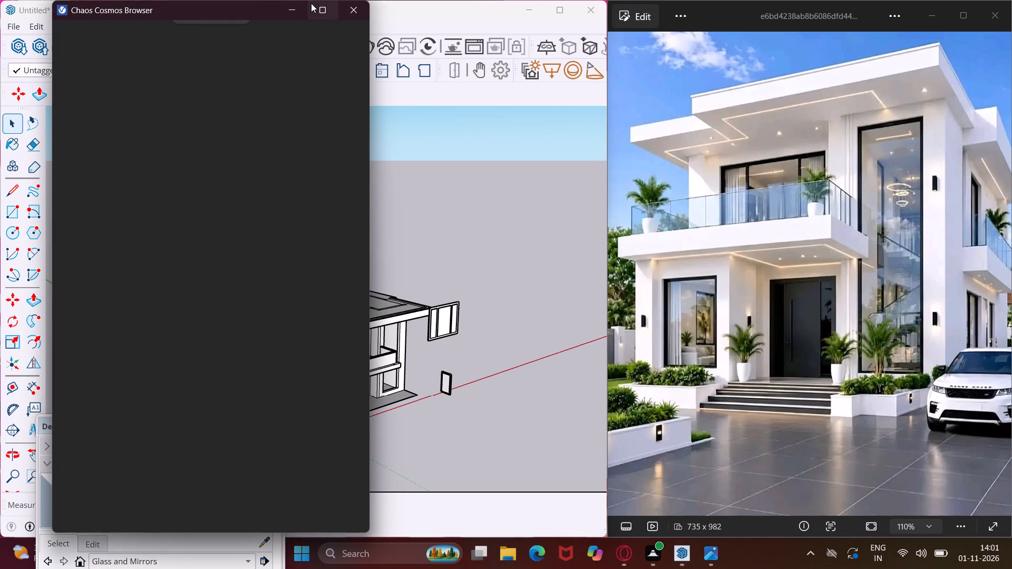
left_click(304, 12)
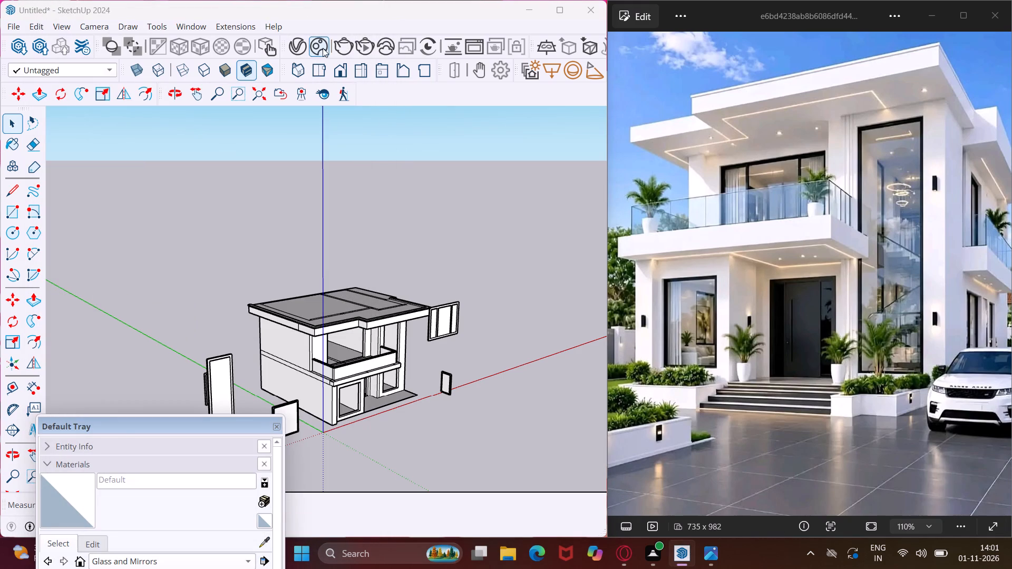
Open the V-Ray Asset Editor and expand both its material library and the material settings.
left_click(298, 54)
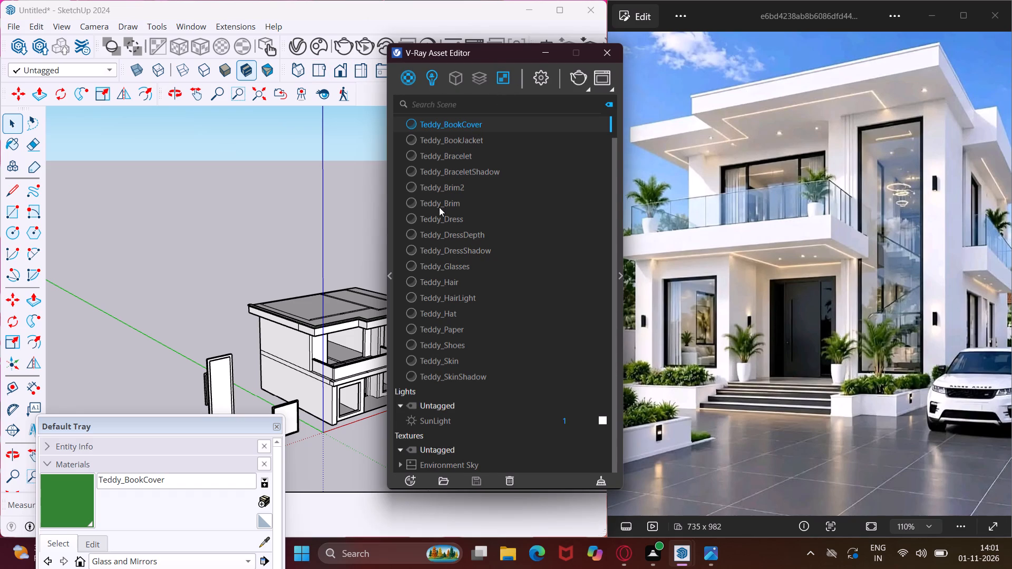
left_click(391, 275)
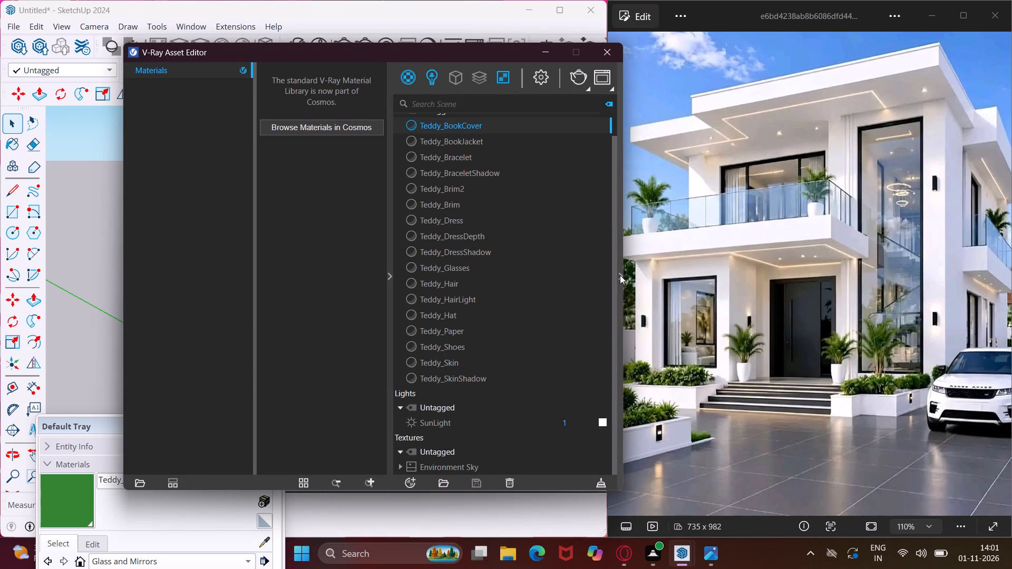
left_click(620, 275)
Search the downloaded Chaos Cosmos assets for glass and import the Glass Smoked Frosted 001 material into the scene.
left_click(300, 133)
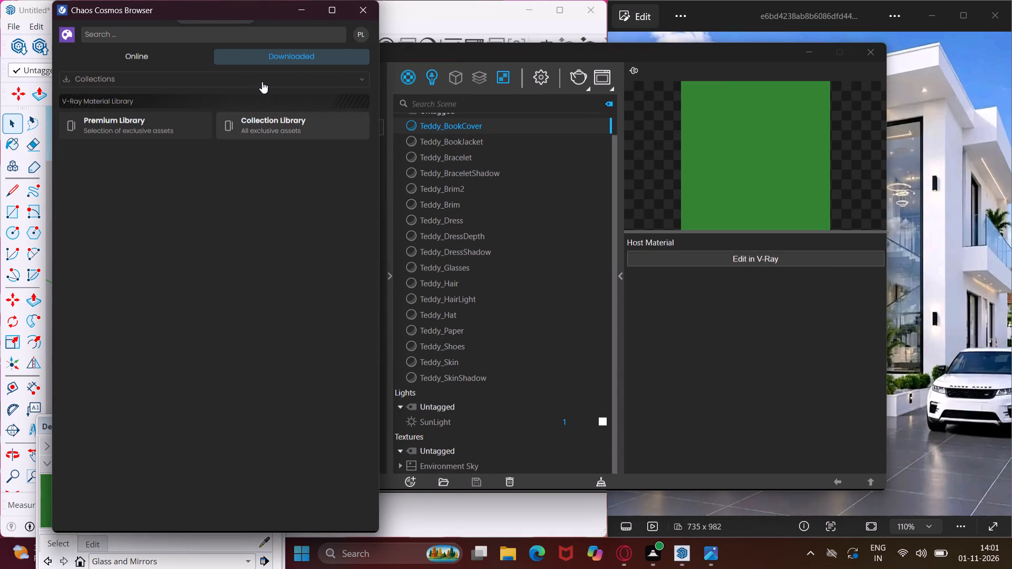
left_click(217, 36)
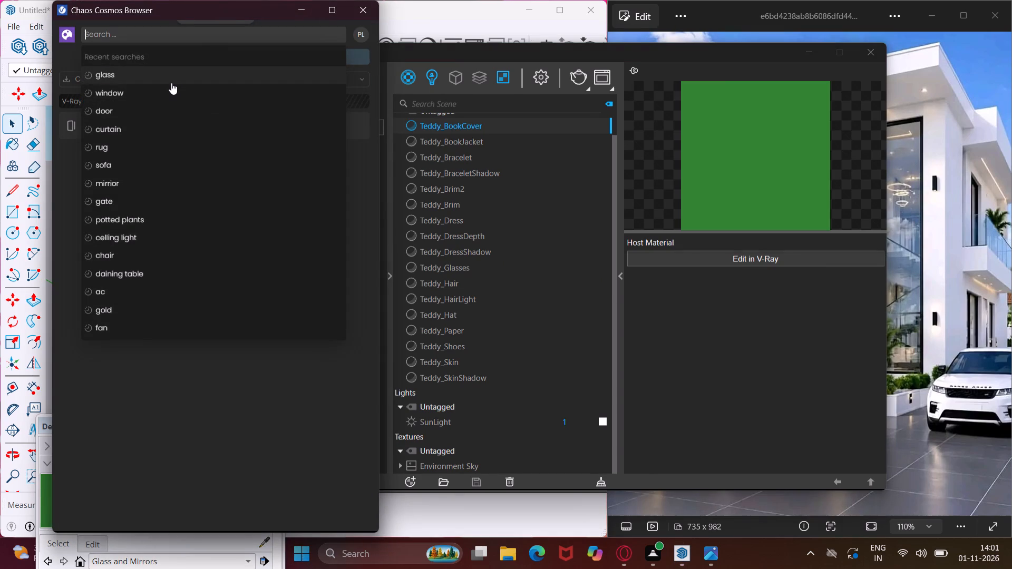
left_click(171, 83)
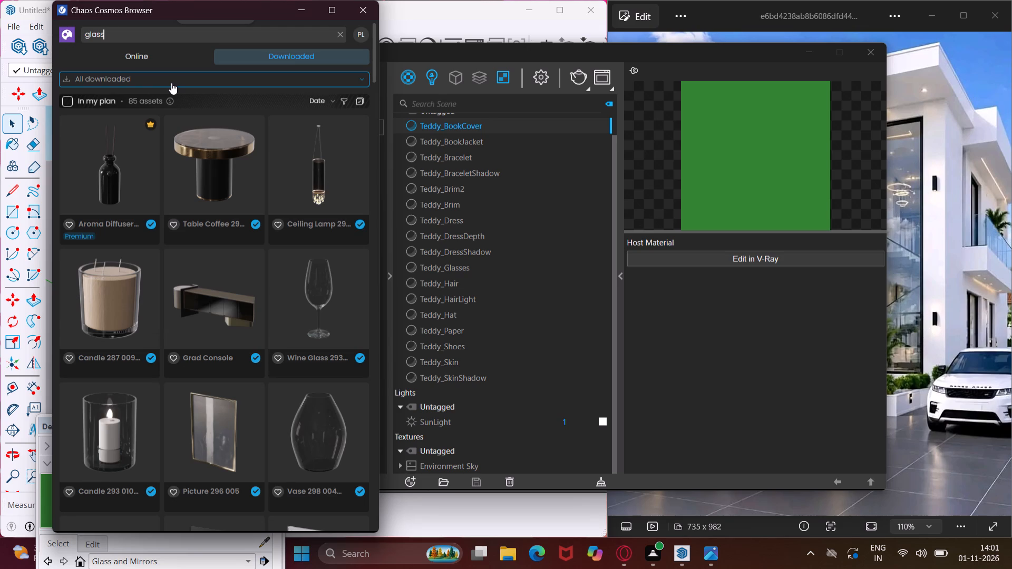
scroll(253, 316, "down", 4)
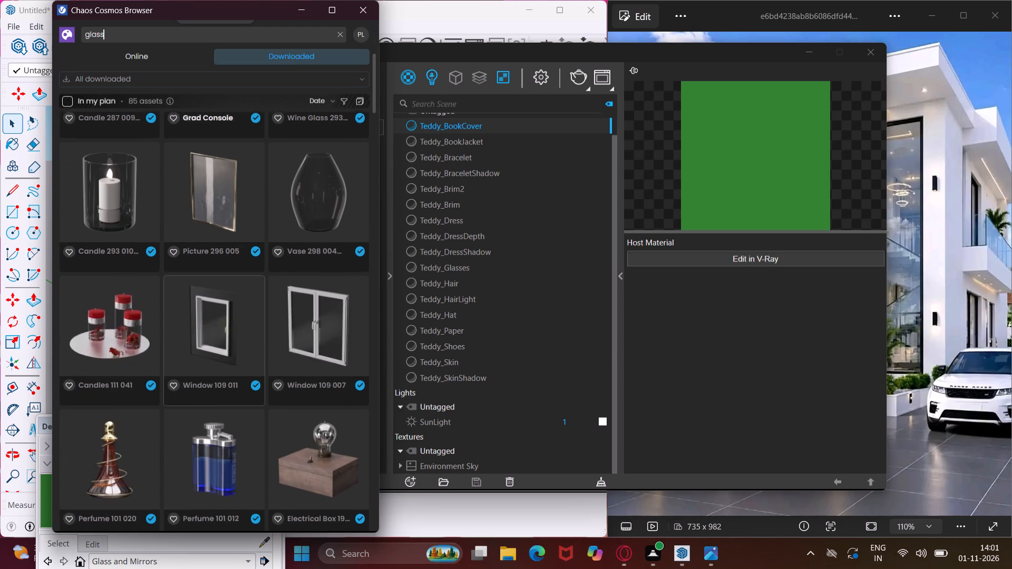
scroll(254, 333, "down", 8)
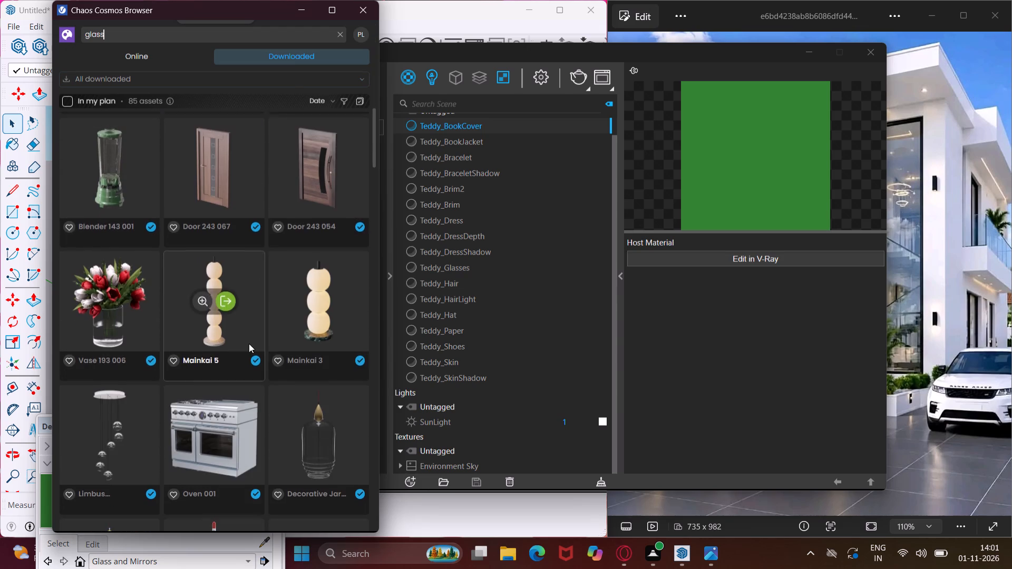
scroll(249, 344, "down", 2)
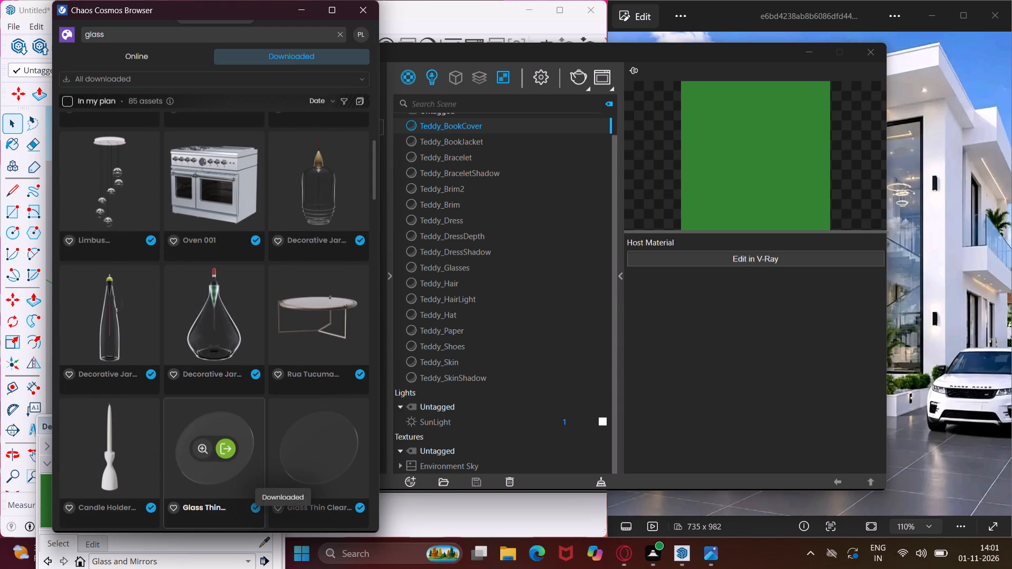
scroll(241, 455, "down", 1)
scroll(216, 369, "down", 2)
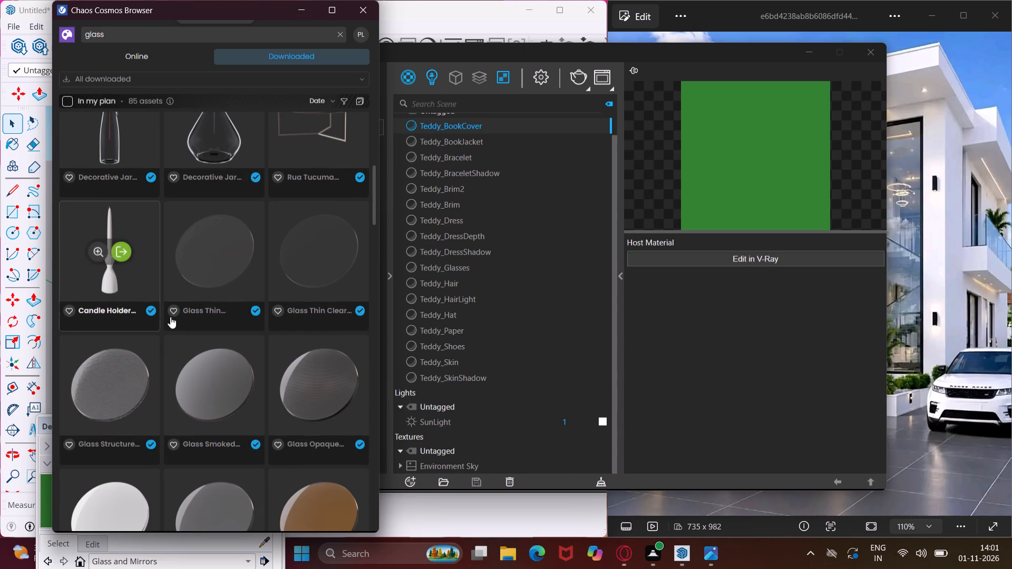
left_click(228, 384)
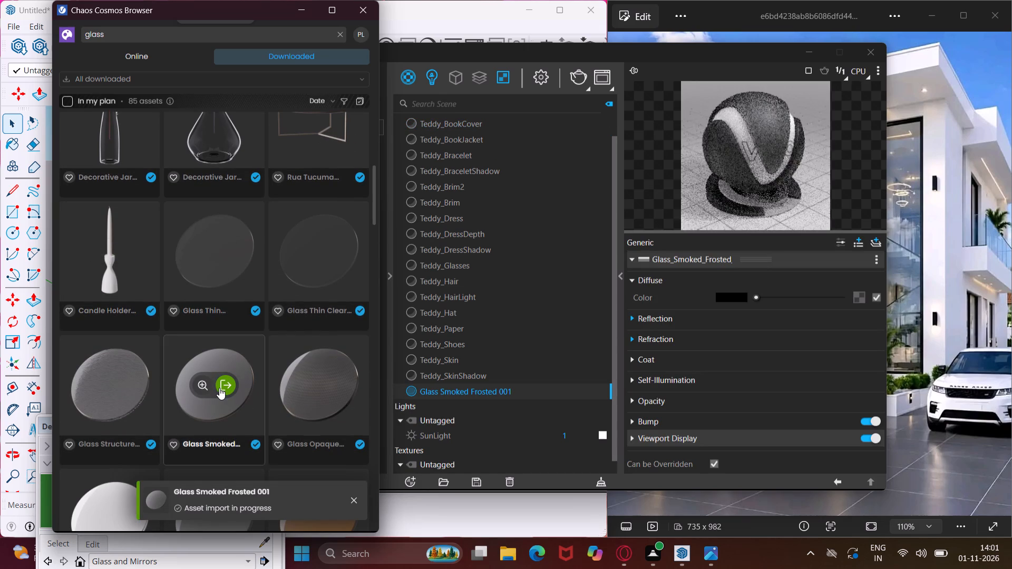
left_click(297, 14)
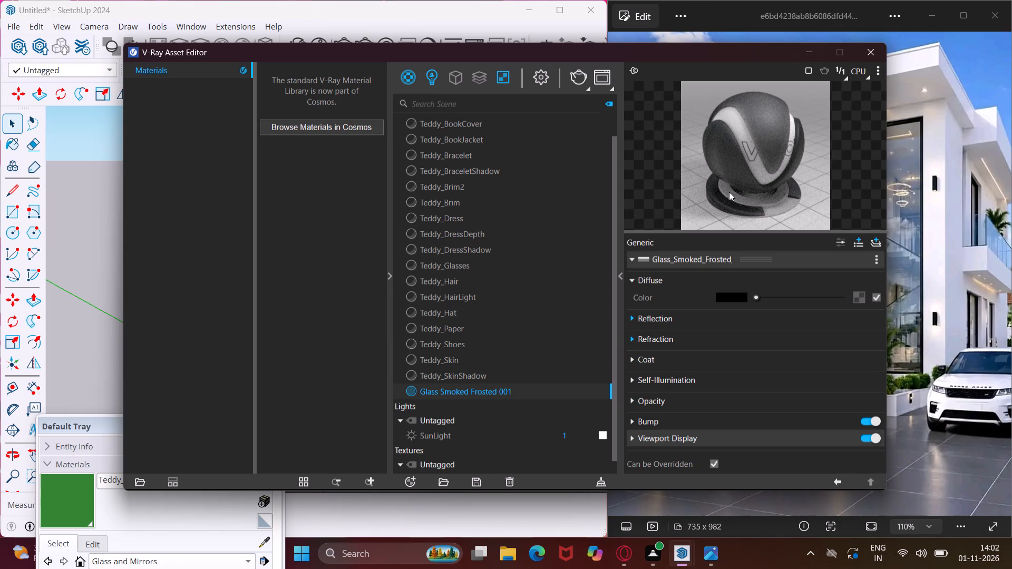
Set the Glass Smoked Frosted 001 diffuse colour to near-white: R 0.952, G 0.94, B 0.94.
left_click(720, 297)
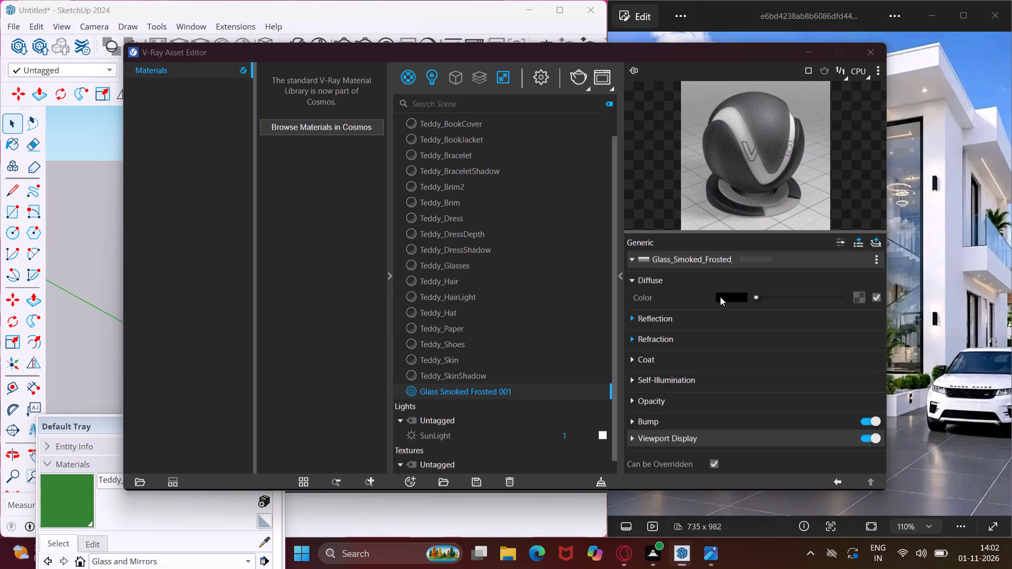
left_click(297, 179)
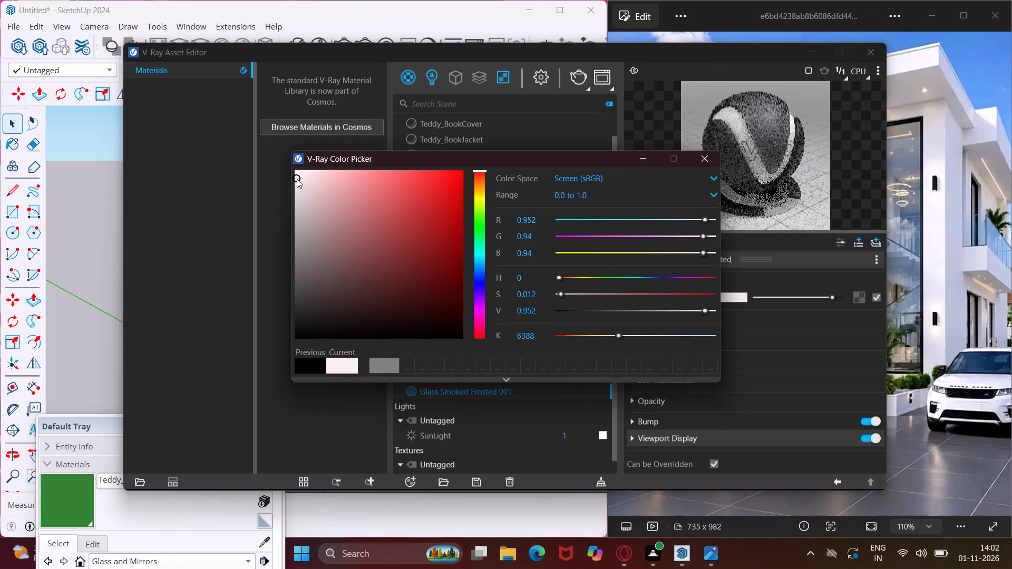
left_click(635, 157)
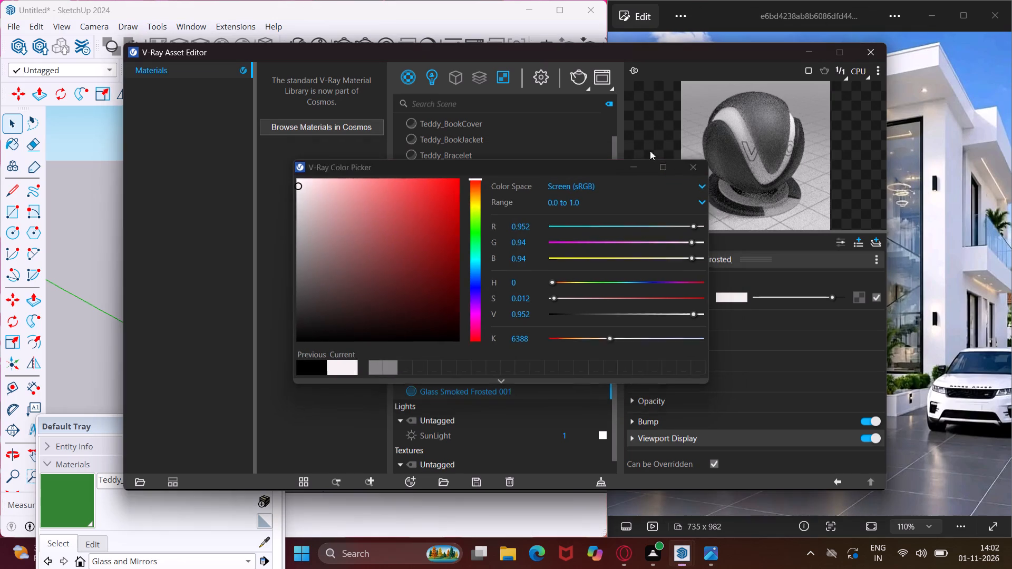
Switch the material preview scene to Wall.
left_click(879, 66)
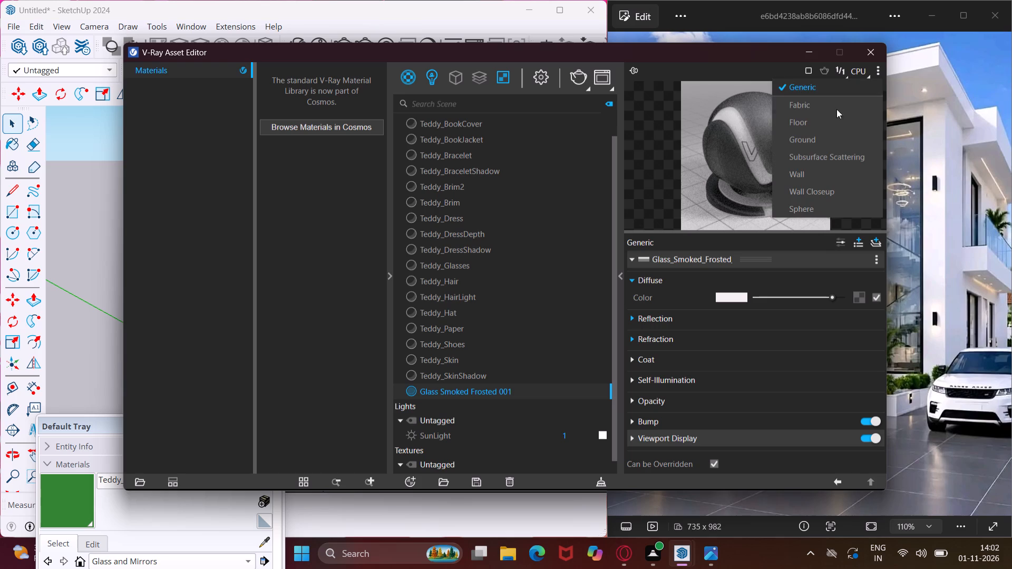
left_click(802, 172)
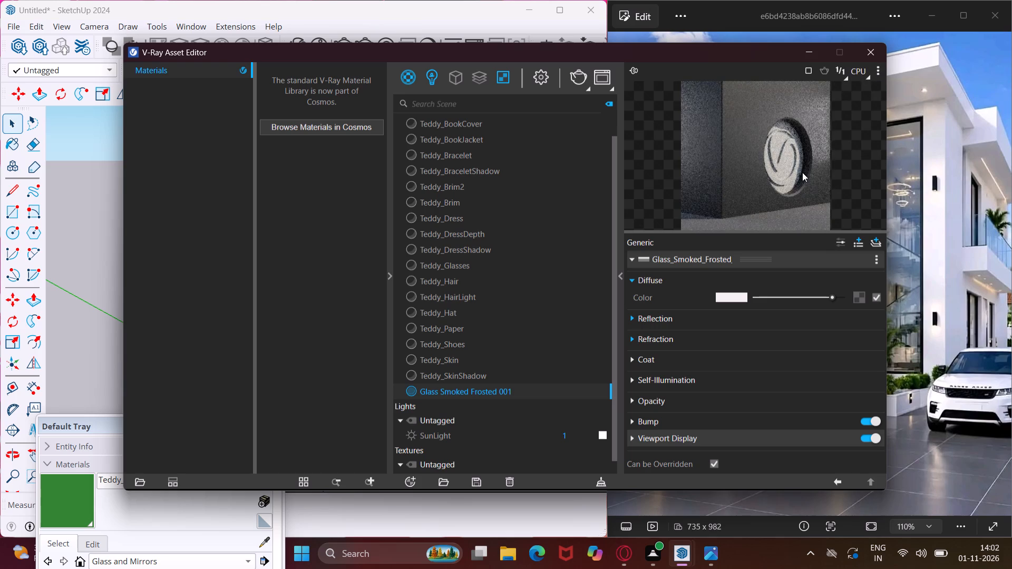
In the glass material's reflection settings, set Reflection Roughness to 0.84 and enable Reflection IOR at 1.52.
left_click(633, 319)
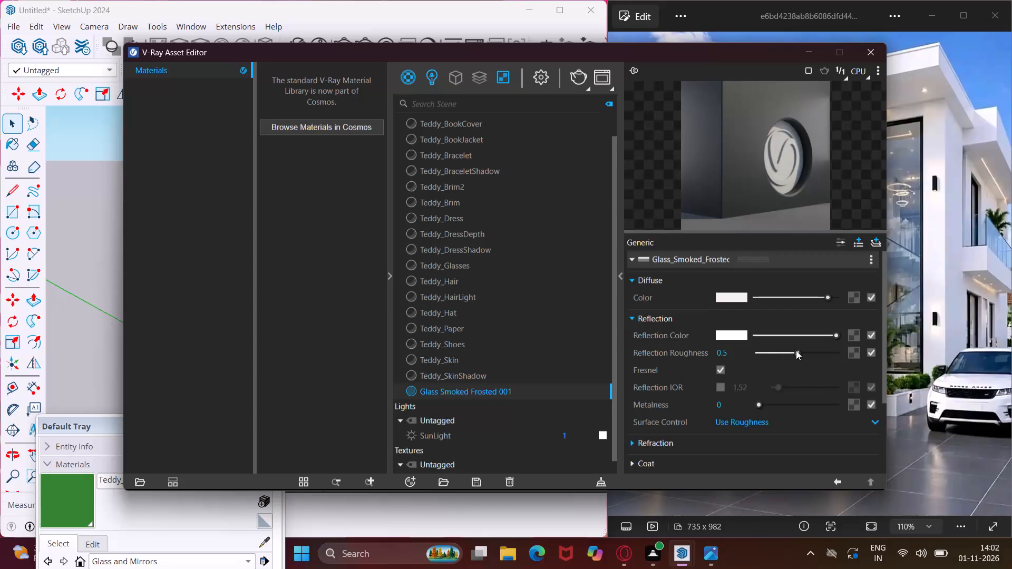
left_click_drag(797, 351, 823, 355)
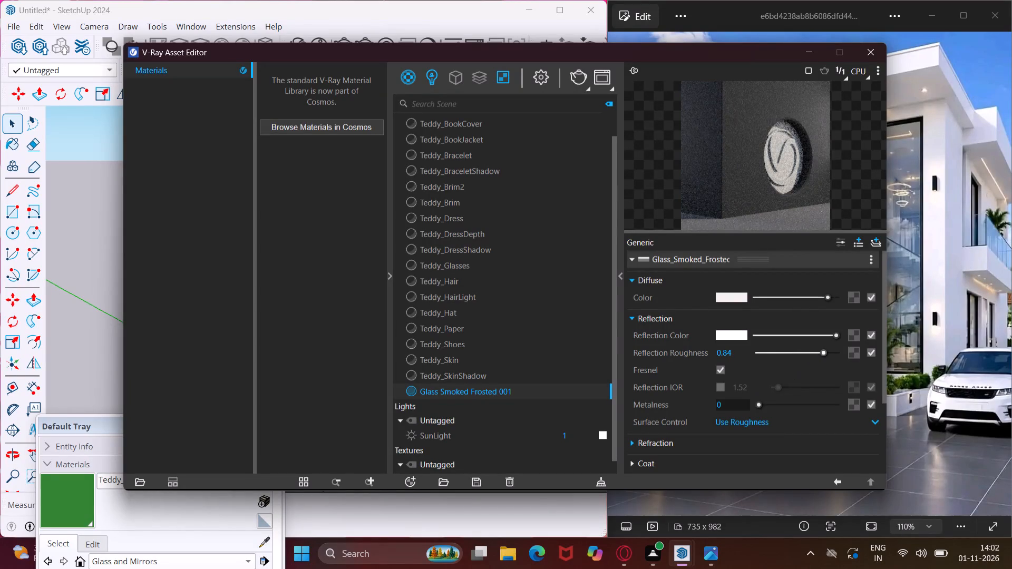
left_click(720, 387)
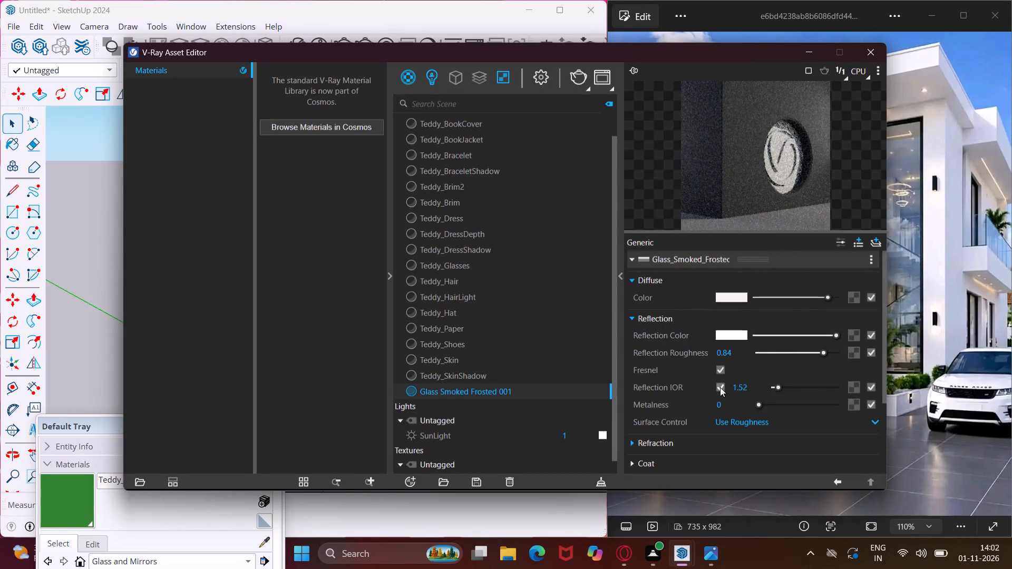
Paint the outer faces of the detached tall window and square window with Glass Smoked Frosted 001.
double_click(509, 387)
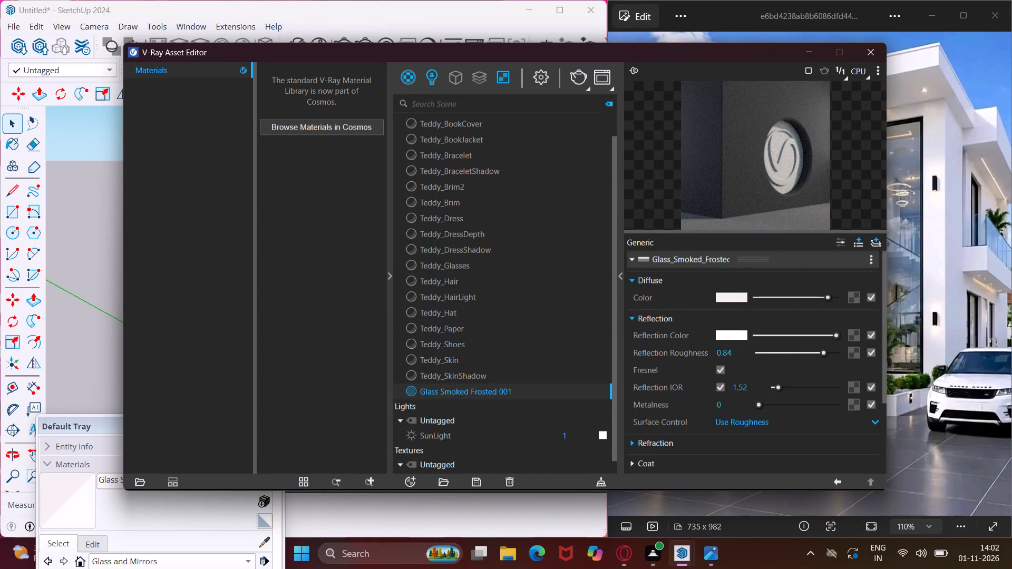
left_click(809, 46)
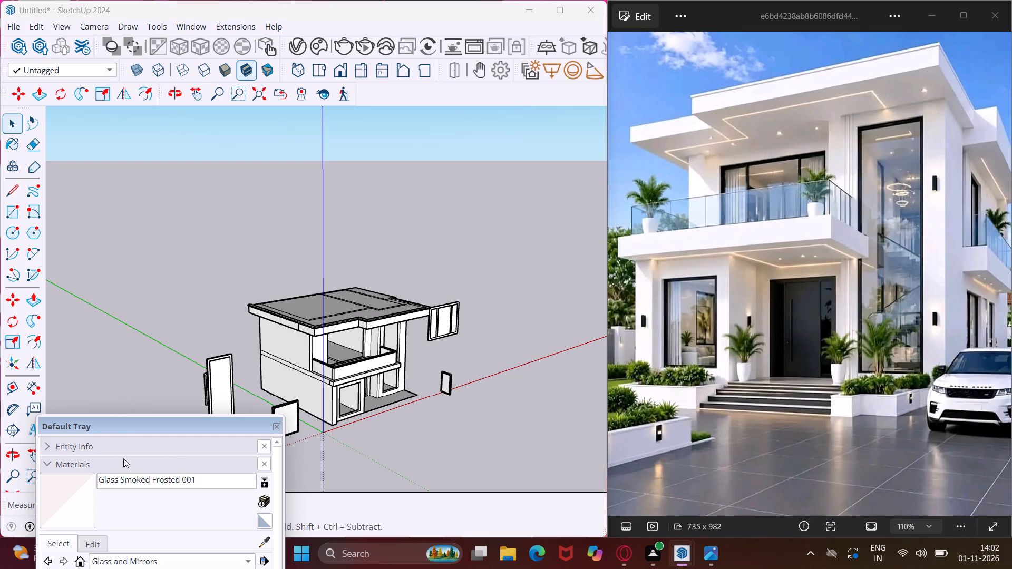
left_click(61, 498)
scroll(214, 375, "up", 2)
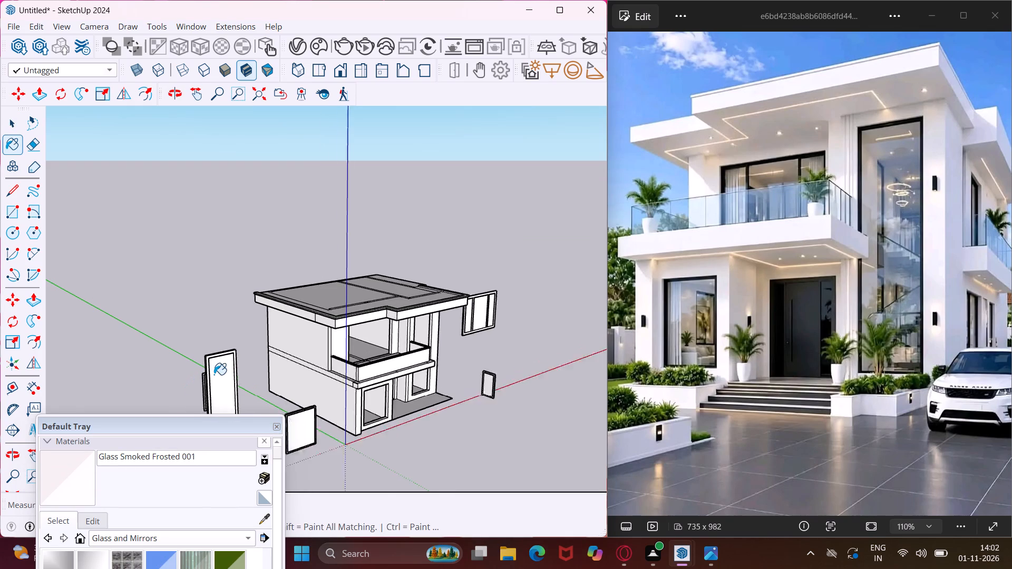
scroll(214, 375, "up", 6)
left_click(214, 375)
scroll(231, 342, "down", 5)
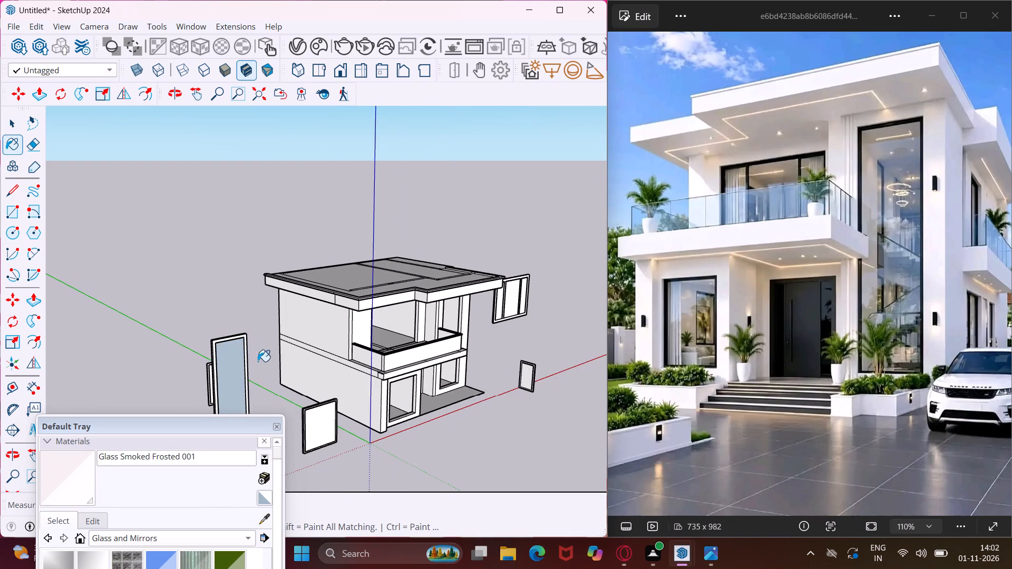
left_click(323, 430)
Paint the front of the upper three-pane window and the small window below it with Glass Smoked Frosted 001.
scroll(517, 295, "up", 2)
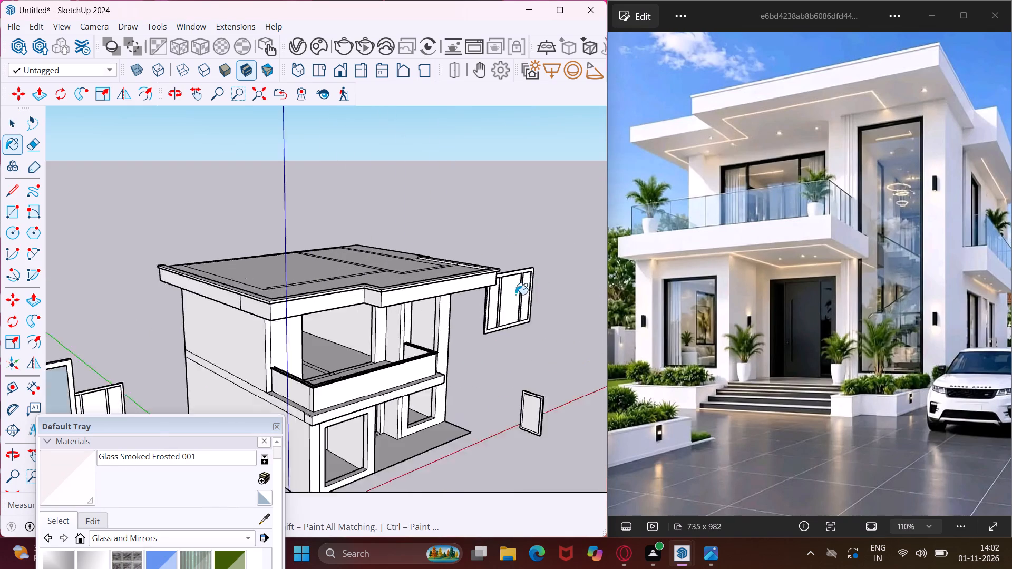
scroll(515, 295, "up", 7)
left_click(508, 295)
left_click(480, 302)
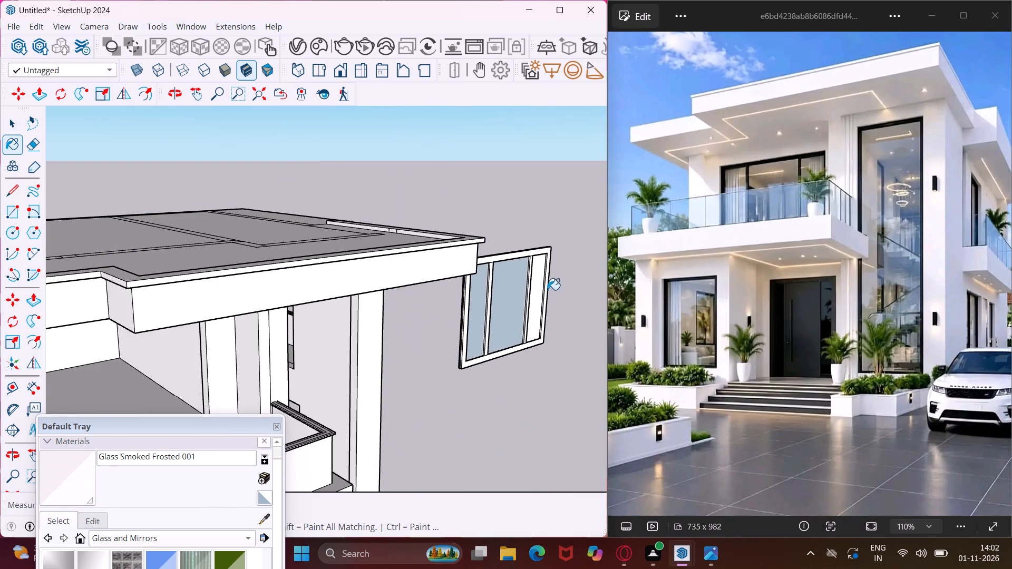
left_click(538, 286)
scroll(520, 228, "down", 8)
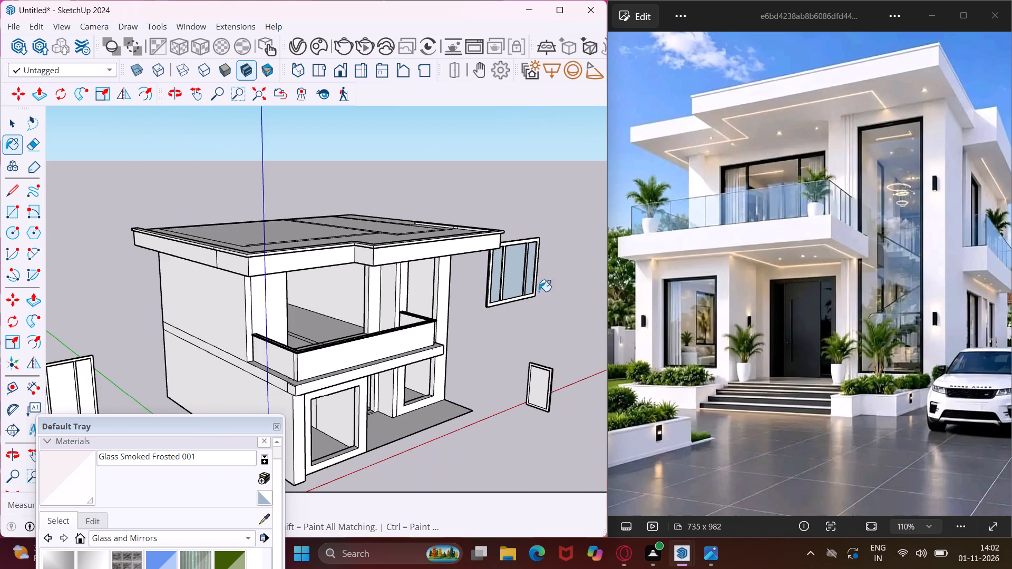
scroll(547, 358, "up", 4)
left_click(542, 387)
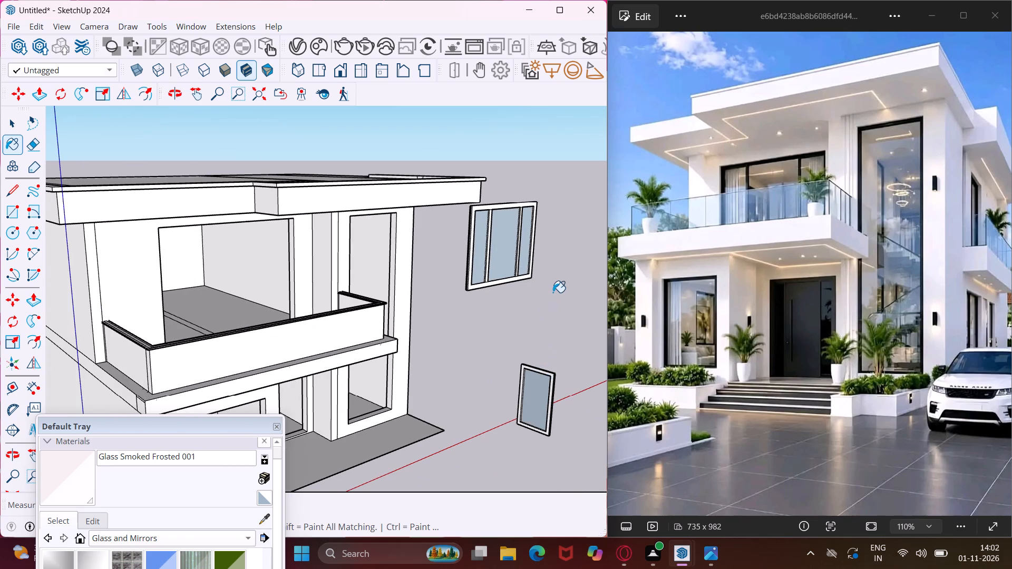
Paint both sides of the detached two-pane window's glass with Glass Smoked Frosted 001.
scroll(553, 292, "down", 15)
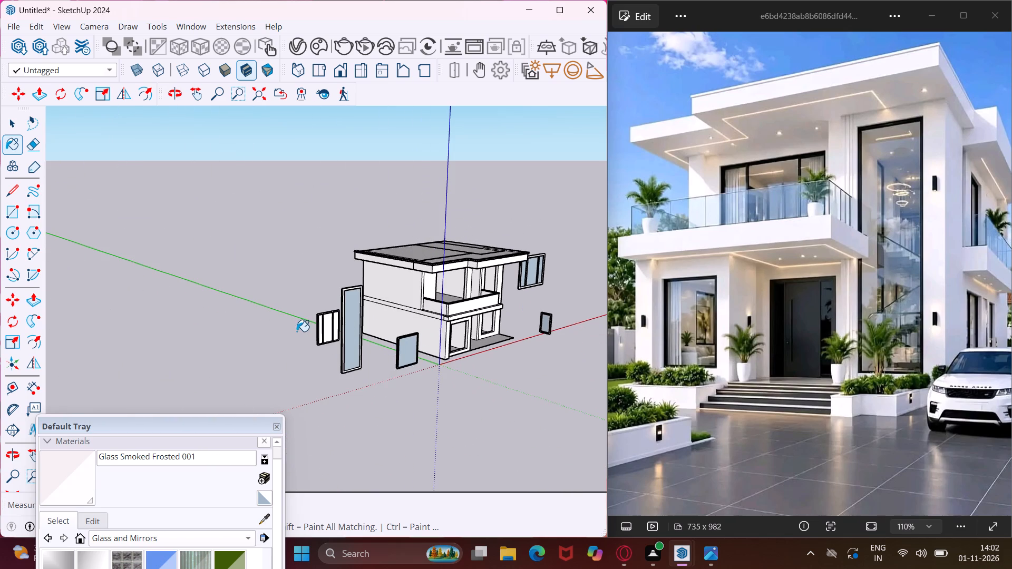
middle_click_drag(297, 331, 774, 321)
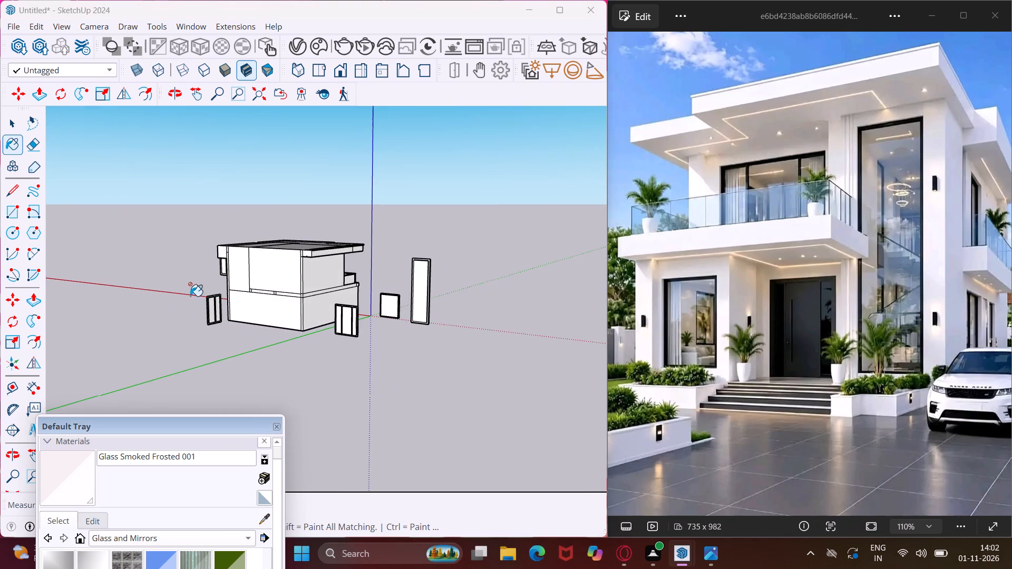
scroll(177, 308, "up", 14)
left_click(233, 312)
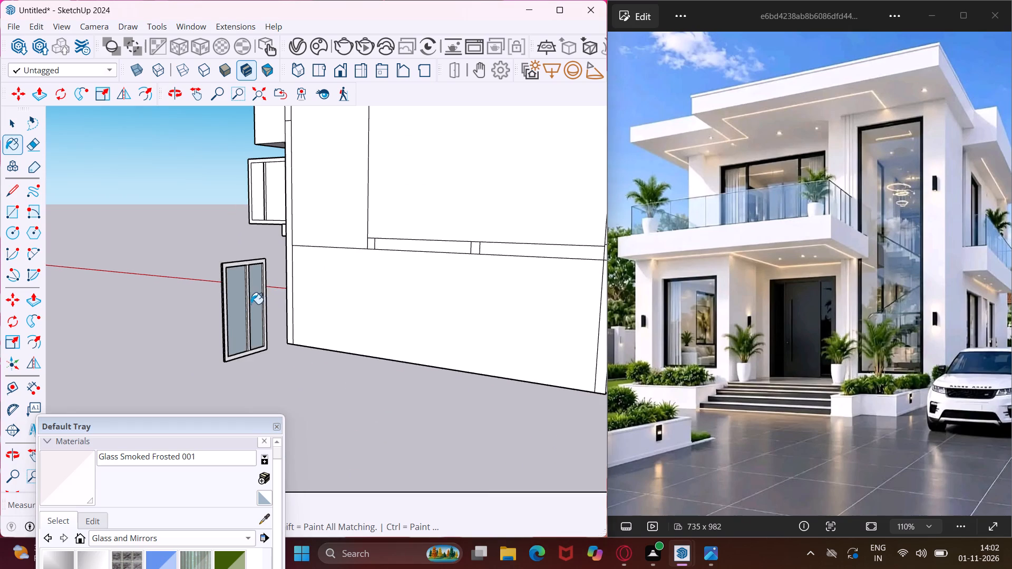
middle_click_drag(202, 326, 484, 343)
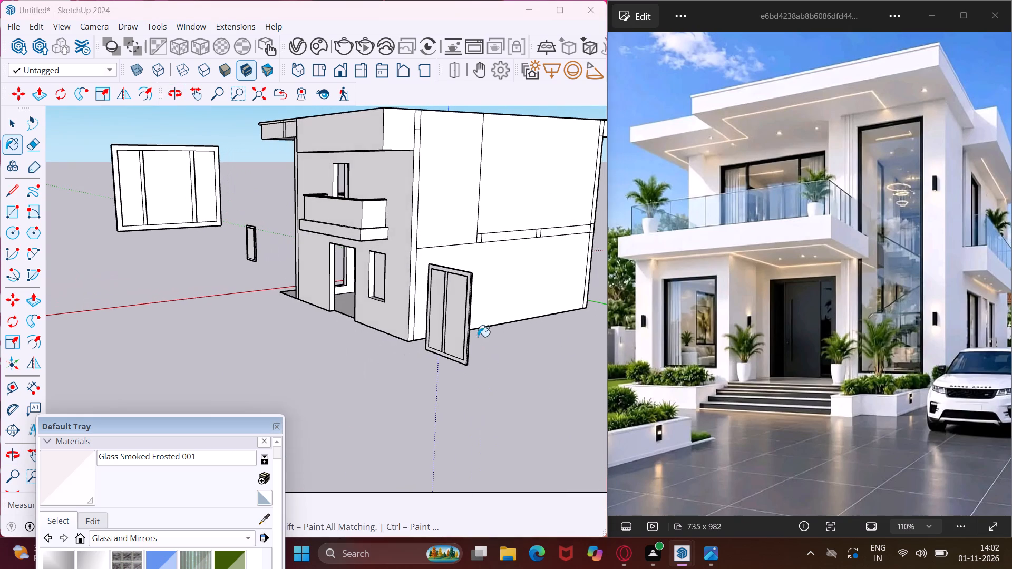
left_click(461, 319)
left_click(439, 307)
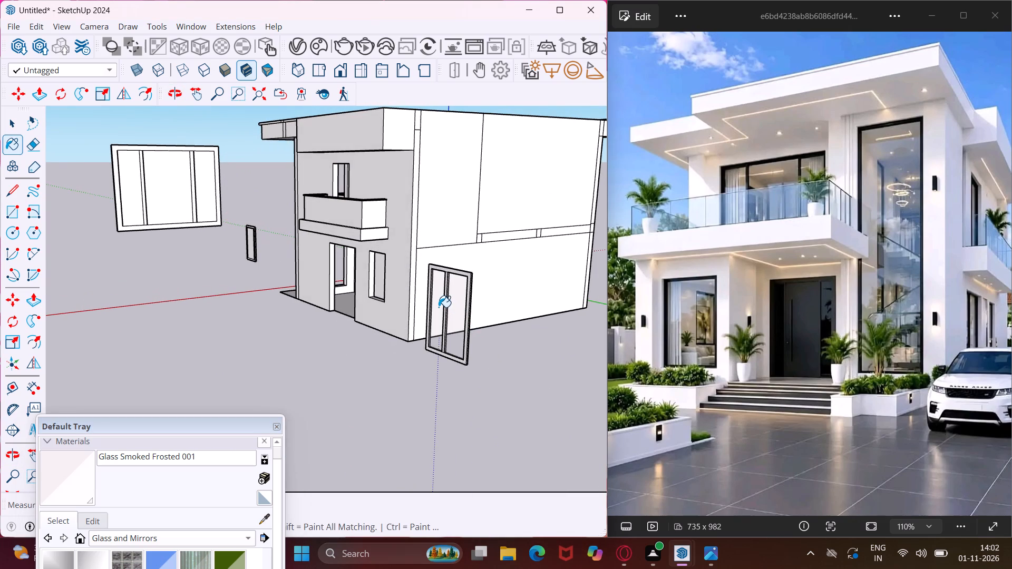
Paint the back faces of the upper three-pane window and the small window with Glass Smoked Frosted 001.
left_click(136, 197)
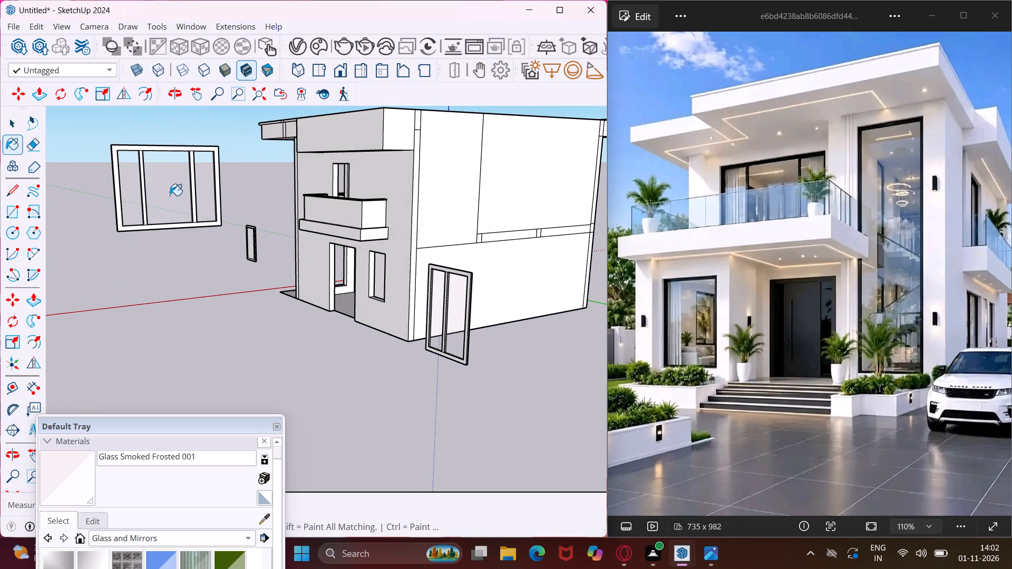
scroll(240, 237, "up", 11)
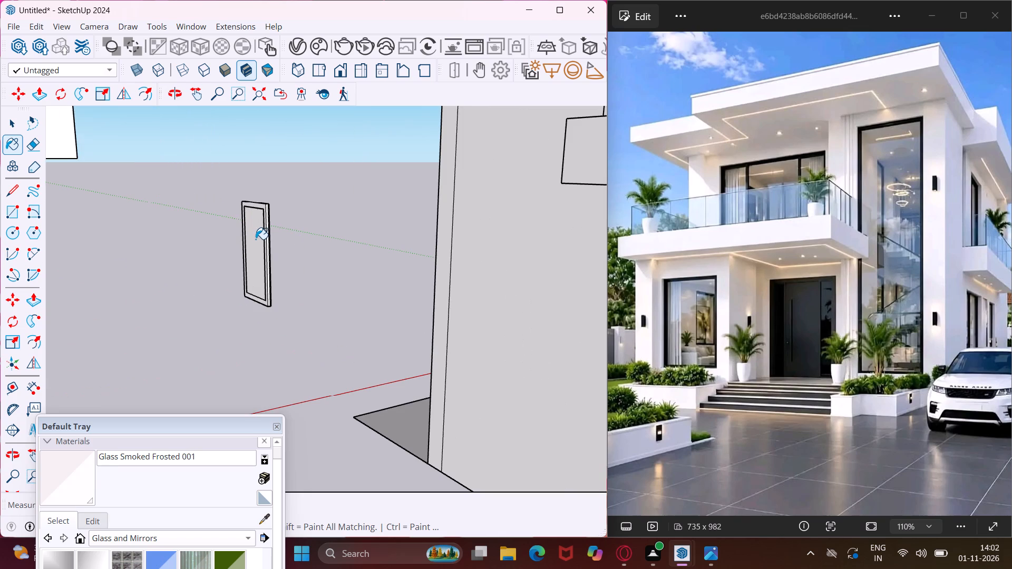
left_click(256, 239)
Paint the front of all three panes in the window beside the tall window with Glass Smoked Frosted 001.
middle_click_drag(256, 242, 416, 291)
scroll(354, 295, "up", 1)
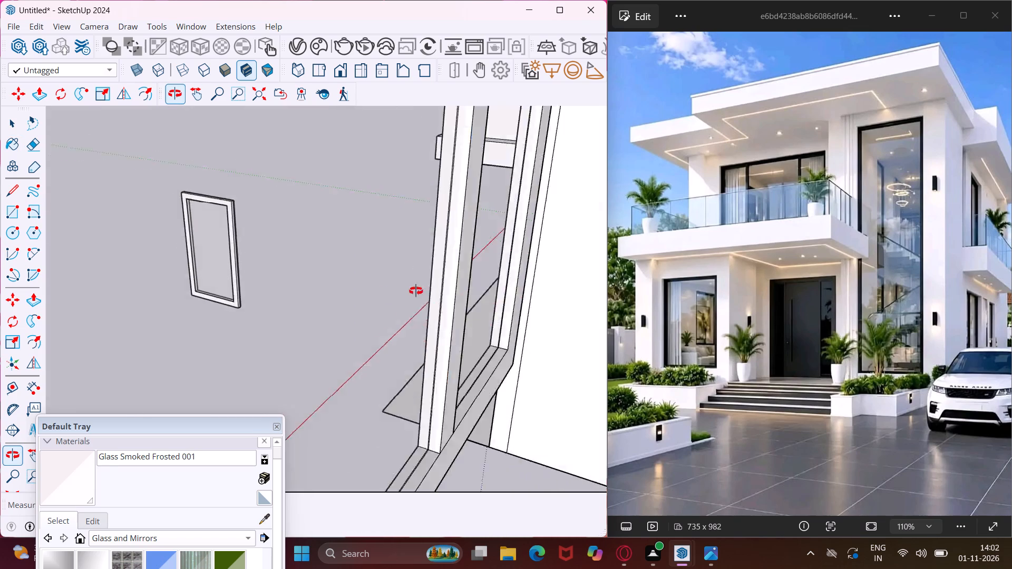
middle_click_drag(416, 291, 470, 281)
scroll(298, 271, "down", 7)
middle_click_drag(292, 279, 329, 286)
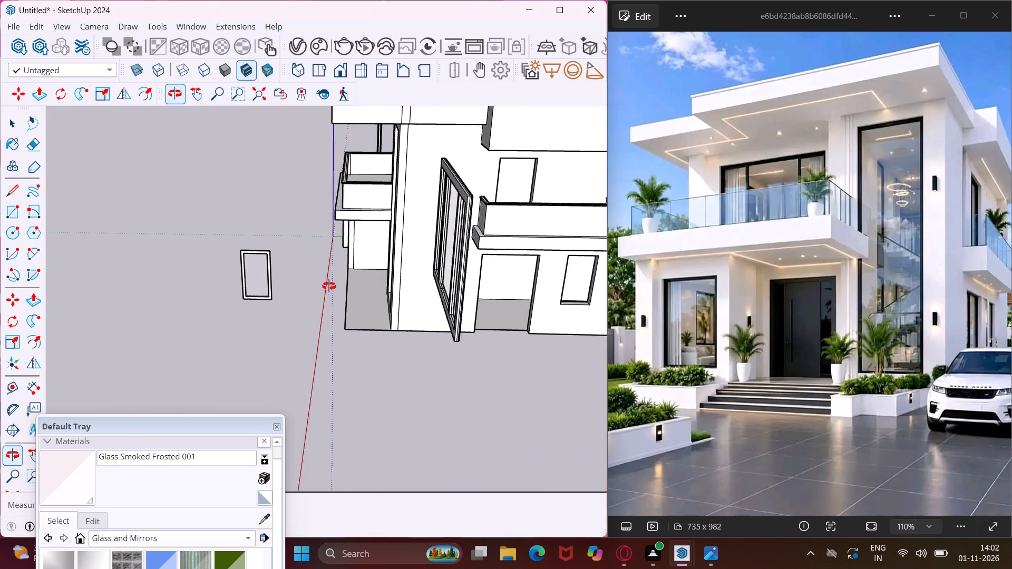
middle_click_drag(329, 286, 864, 211)
scroll(326, 323, "down", 8)
scroll(88, 276, "up", 2)
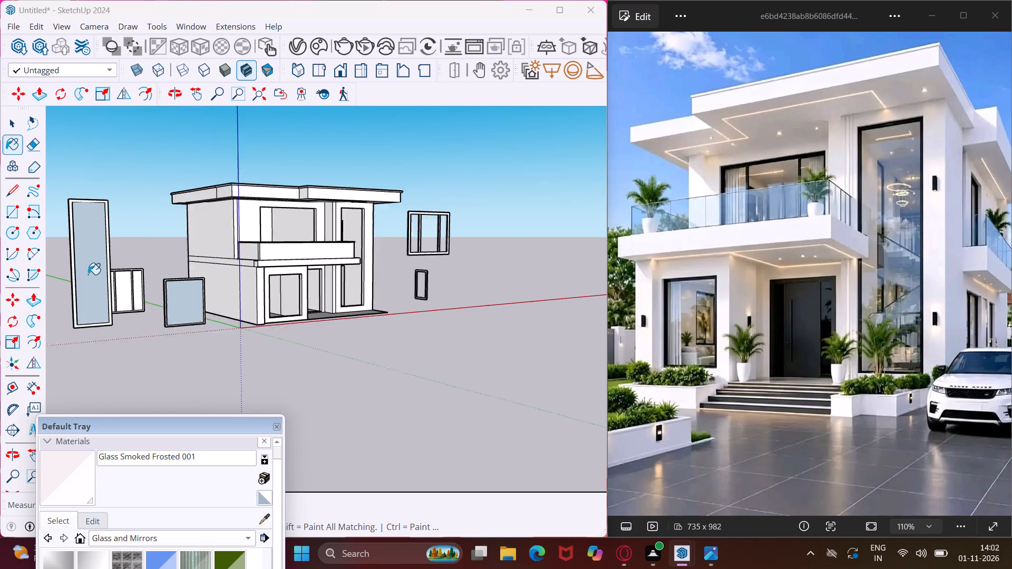
scroll(88, 274, "up", 7)
middle_click_drag(132, 286, 108, 295)
scroll(117, 292, "up", 1)
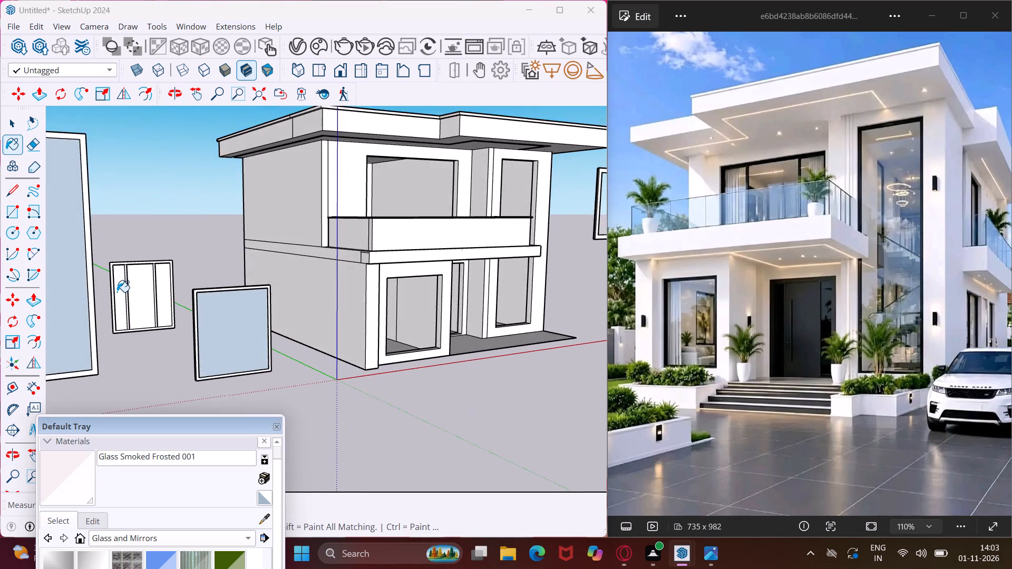
scroll(117, 292, "up", 3)
left_click(122, 276)
left_click(152, 274)
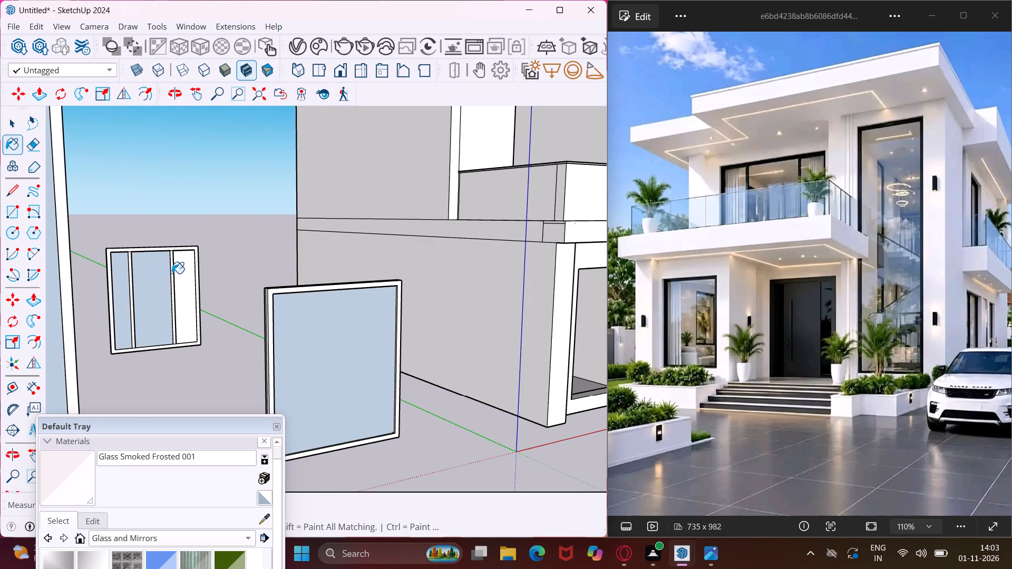
left_click(179, 272)
Paint the back faces of the tall window, the square window and the adjacent three-pane window with Glass Smoked Frosted 001.
scroll(173, 261, "down", 9)
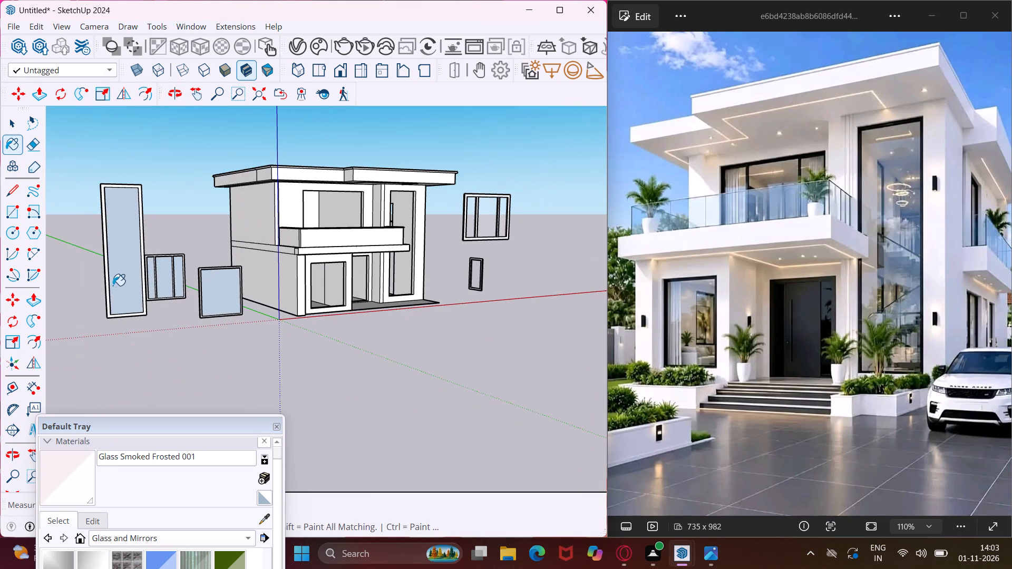
middle_click_drag(162, 297, 538, 323)
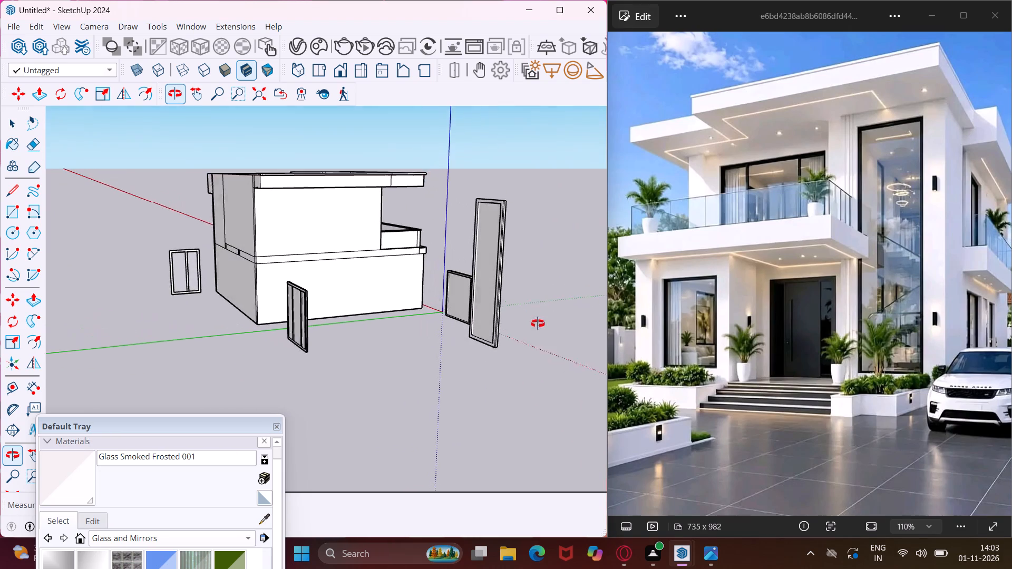
middle_click_drag(538, 323, 540, 325)
scroll(494, 311, "up", 4)
left_click(502, 297)
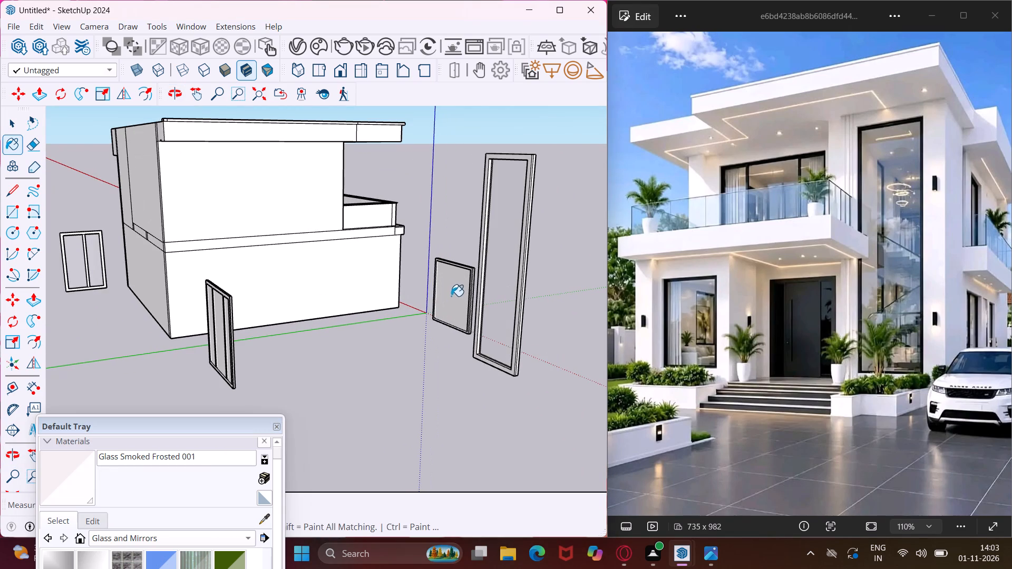
left_click(453, 295)
middle_click_drag(230, 350, 242, 354)
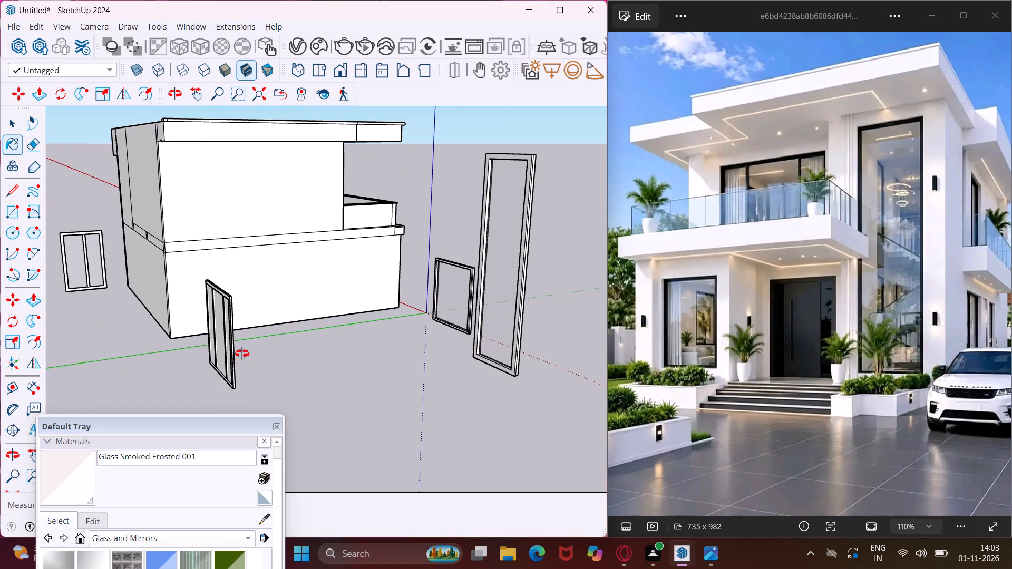
middle_click_drag(242, 354, 354, 357)
scroll(343, 342, "up", 4)
left_click(342, 331)
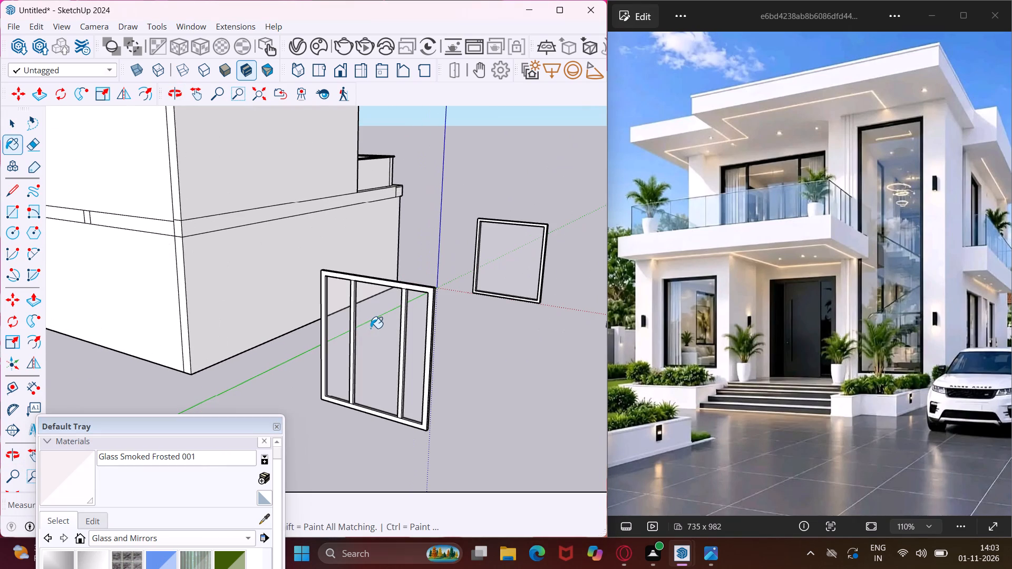
key("Escape")
key("space")
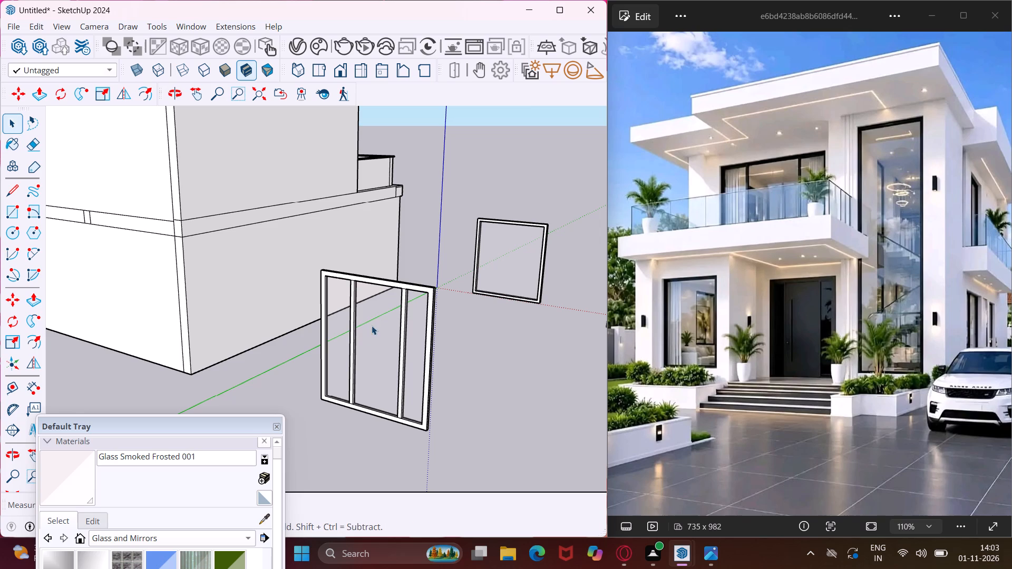
middle_click_drag(449, 340, 171, 367)
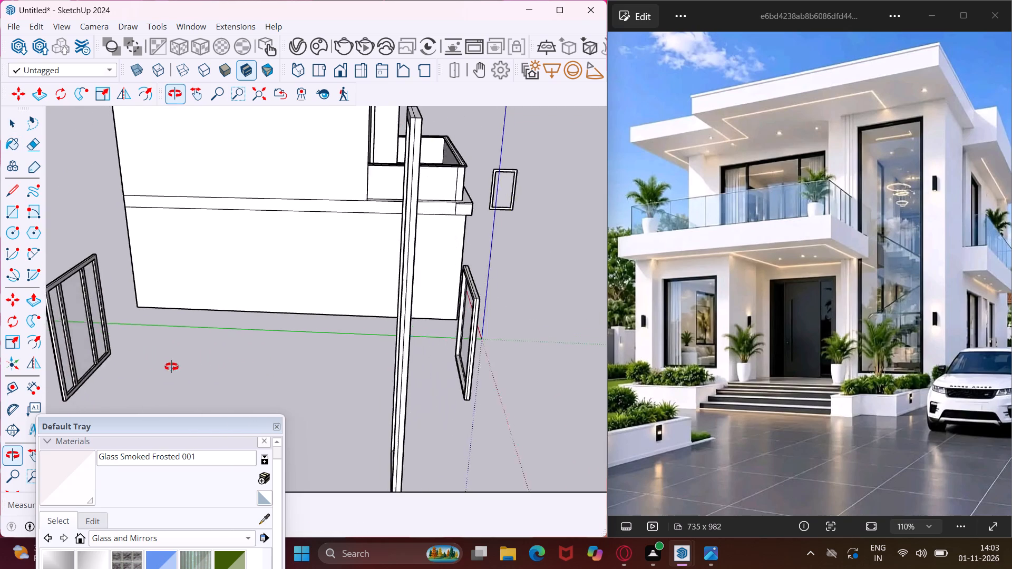
Examine the house and its detached windows from the front, the side and above.
middle_click_drag(171, 367, 28, 355)
scroll(25, 354, "up", 1)
scroll(18, 349, "down", 5)
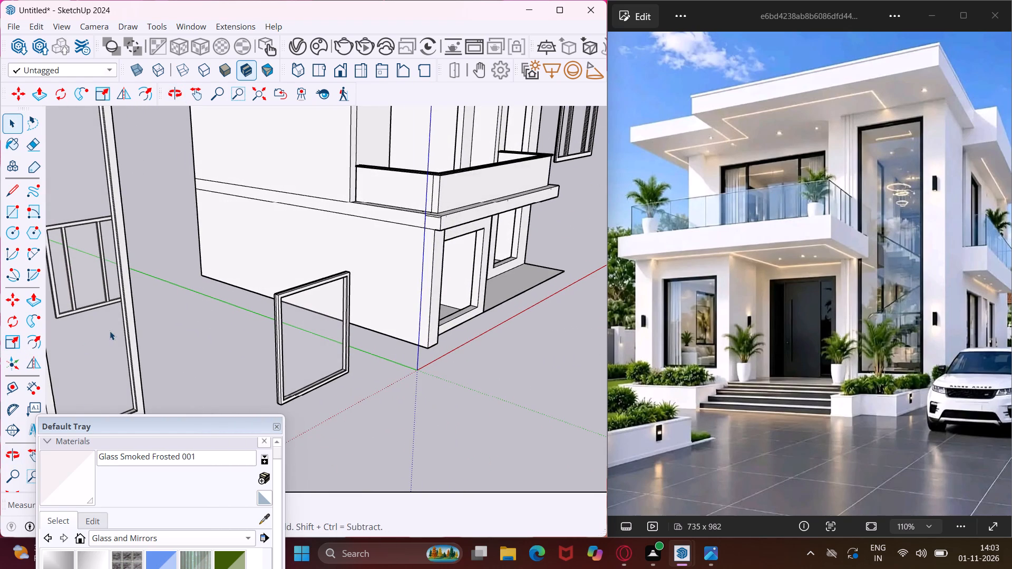
scroll(110, 331, "down", 8)
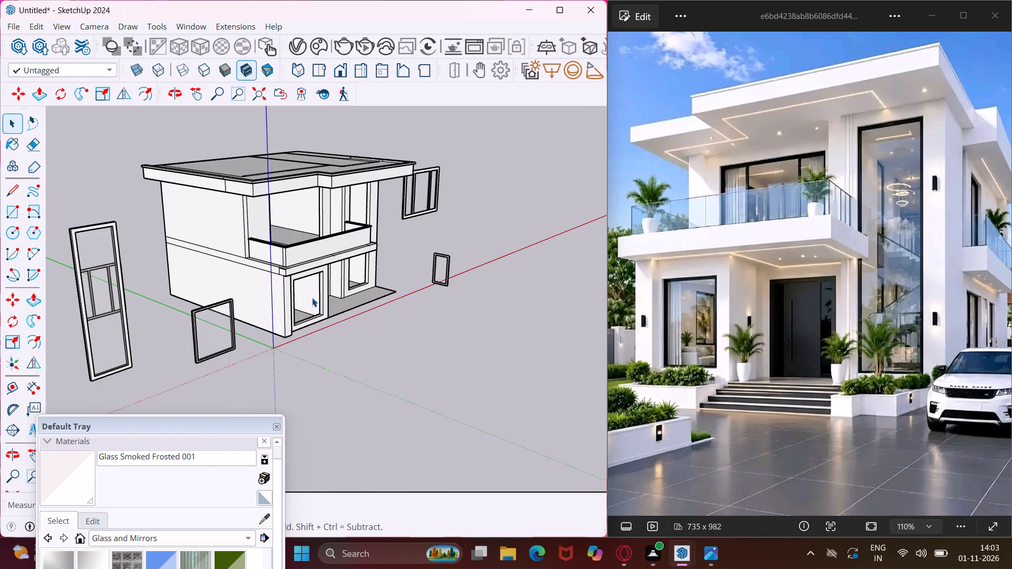
middle_click_drag(329, 298, 151, 305)
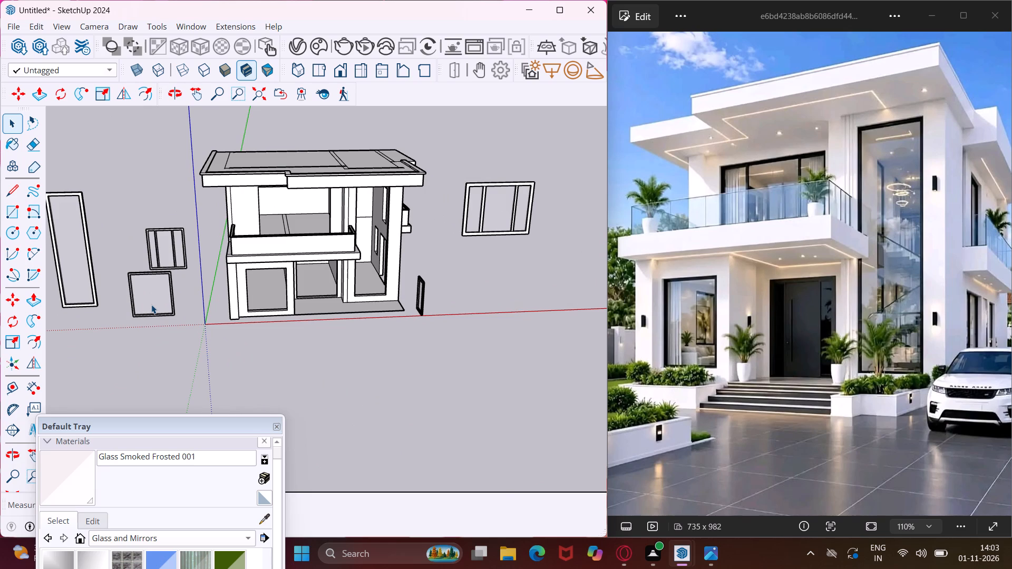
middle_click_drag(90, 276, 108, 285)
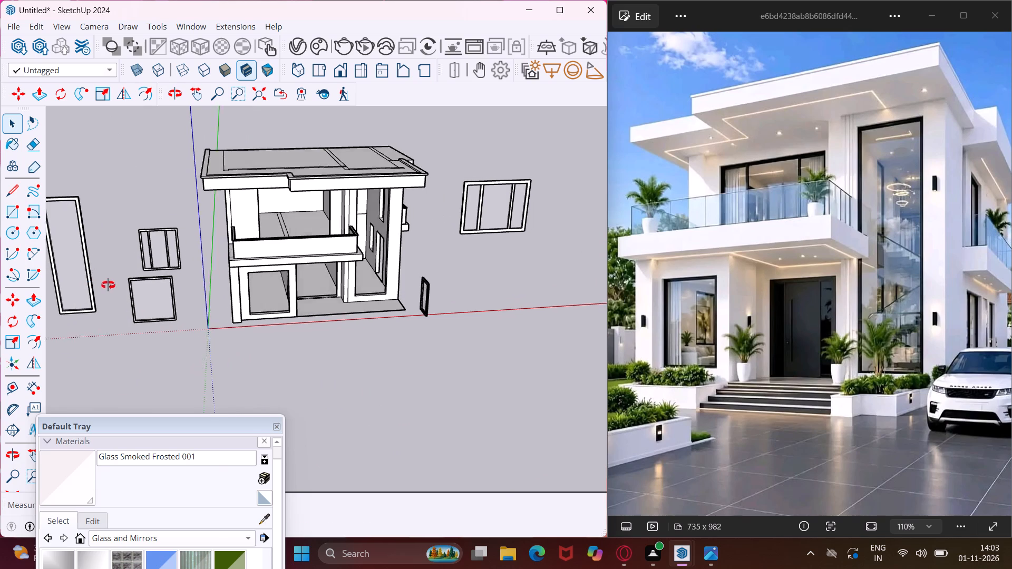
middle_click_drag(108, 285, 157, 346)
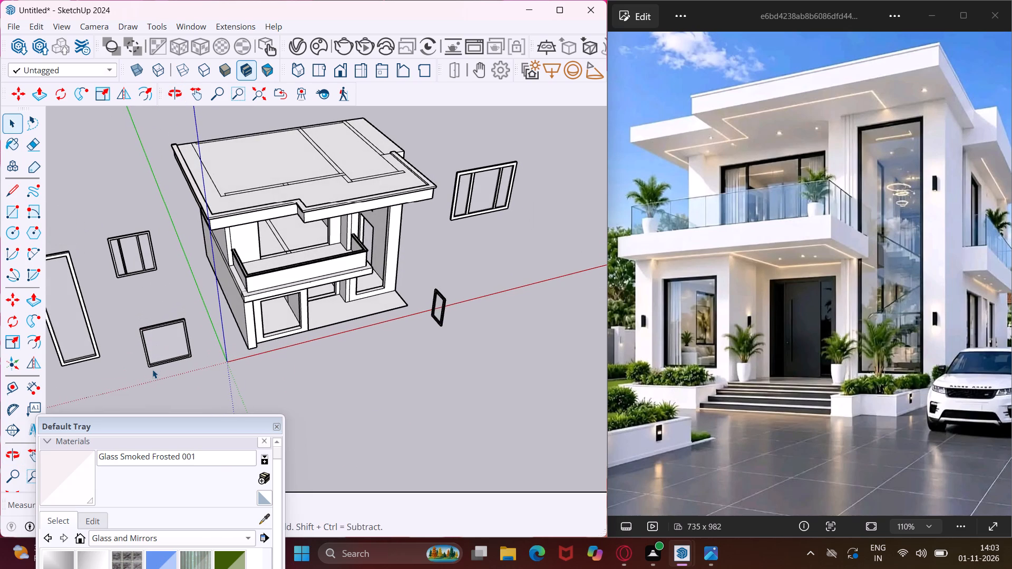
scroll(425, 287, "up", 4)
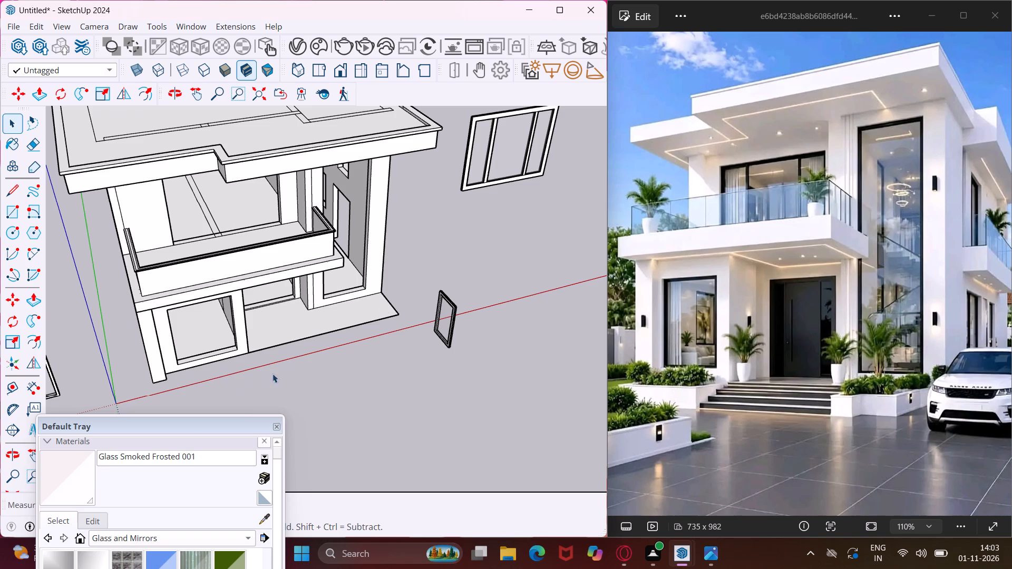
Choose the dark grey Color M07 from the Colors material collection as the paint material.
left_click_drag(134, 427, 148, 394)
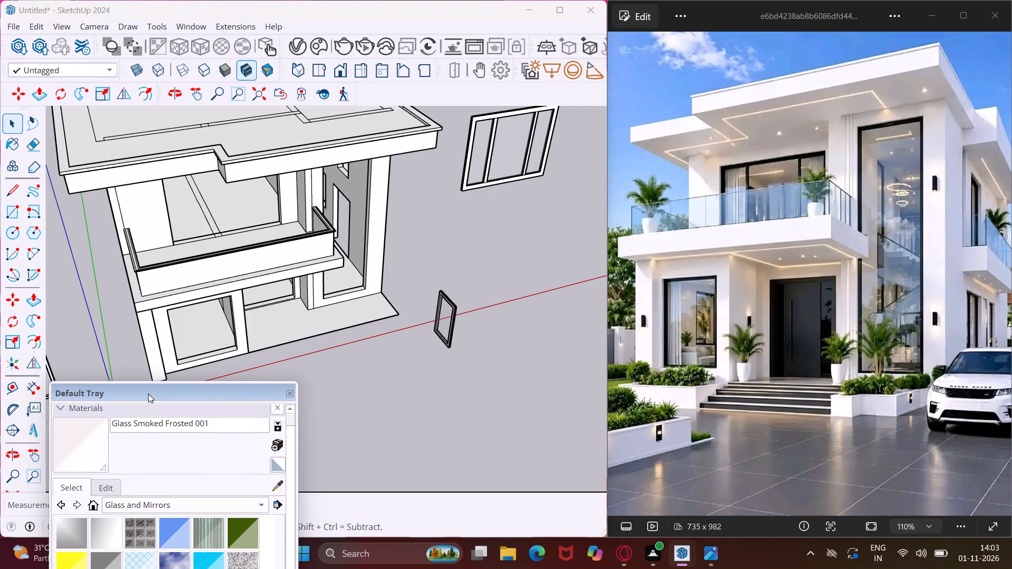
left_click_drag(148, 394, 148, 394)
left_click(169, 508)
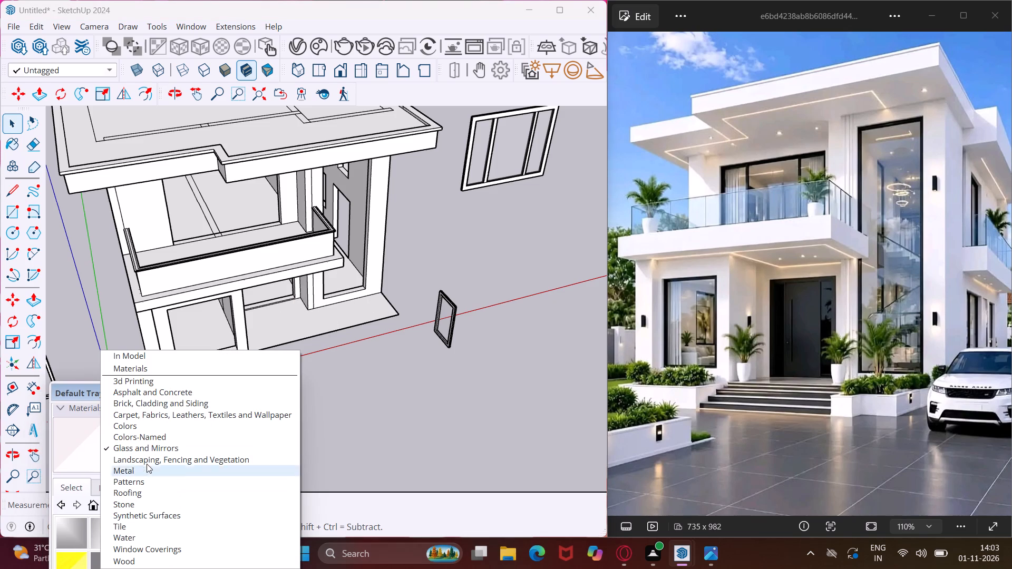
left_click(145, 428)
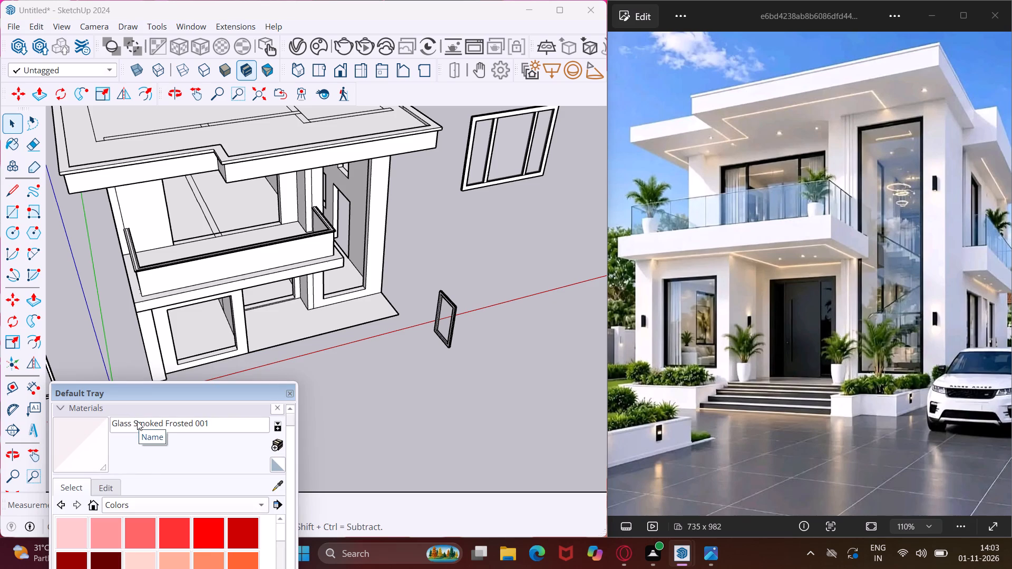
scroll(141, 473, "down", 13)
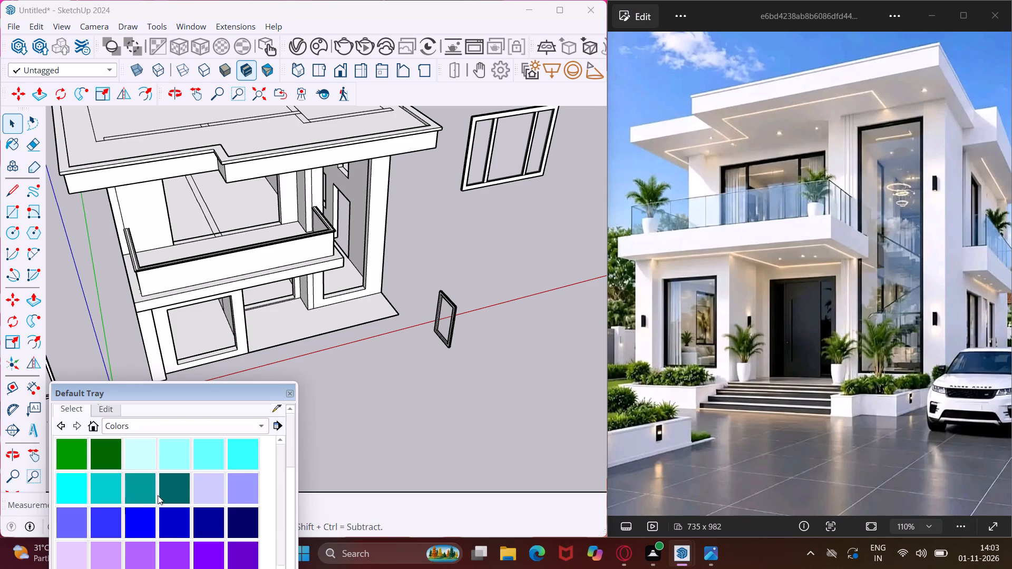
scroll(158, 495, "down", 5)
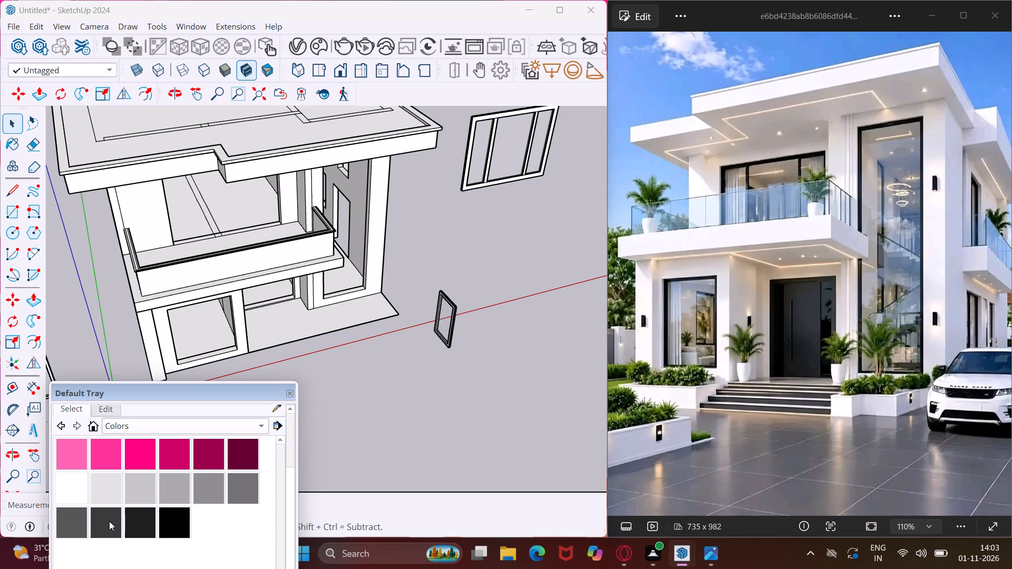
left_click(108, 521)
left_click(91, 438)
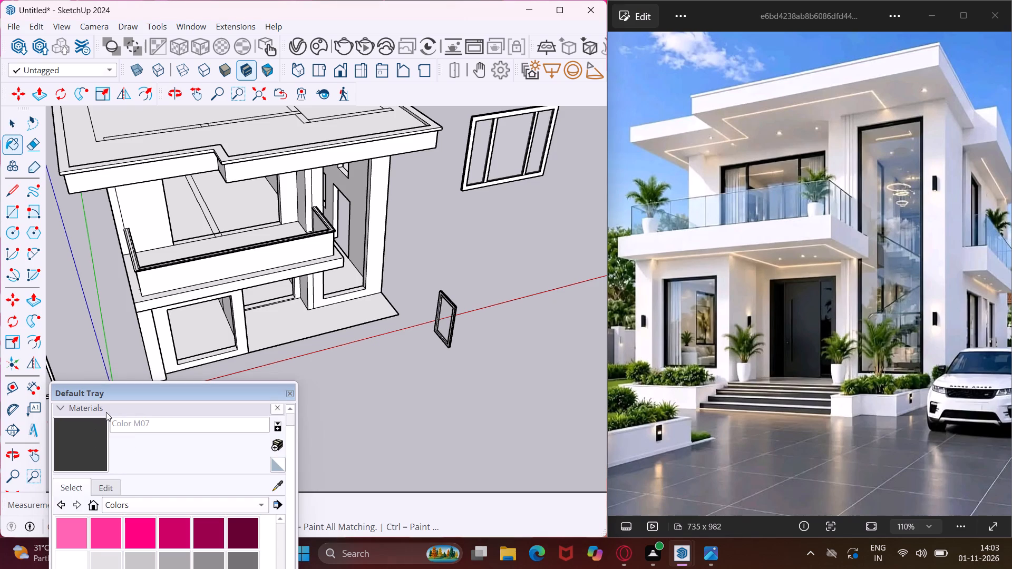
Paint the tall detached window's frame with Color M07 on its front and outer side faces.
middle_click_drag(106, 365, 163, 391)
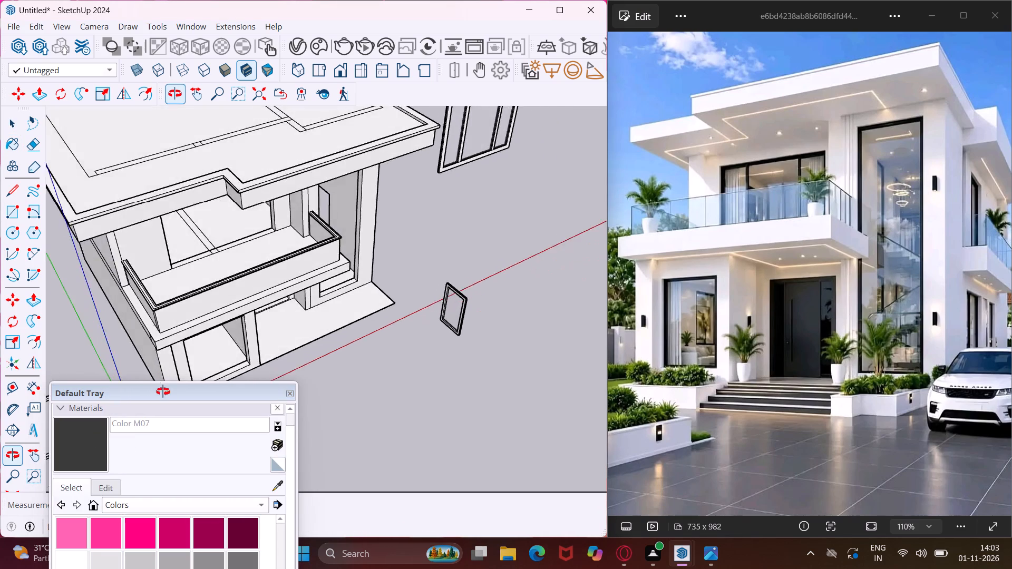
middle_click_drag(163, 391, 497, 242)
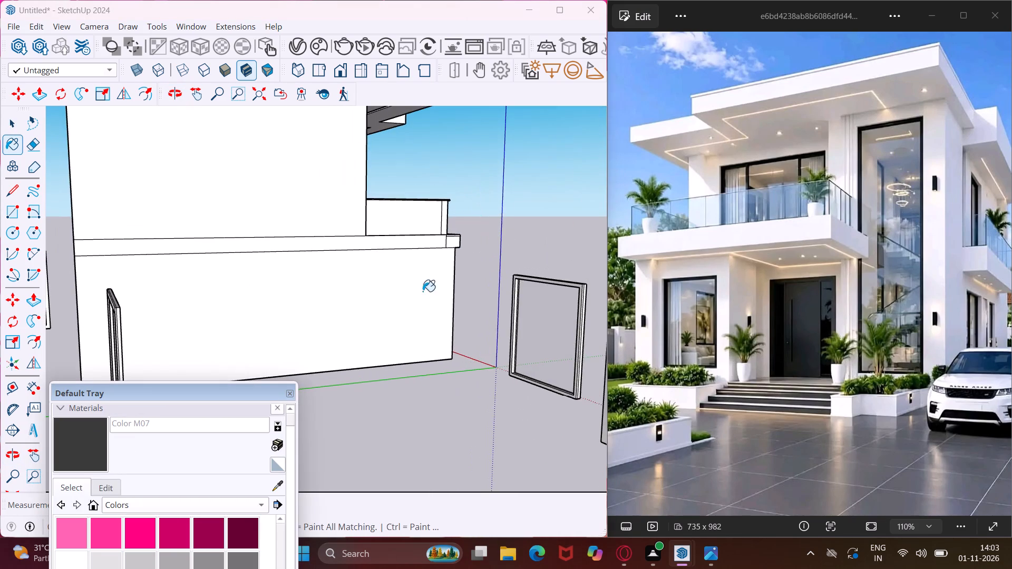
scroll(371, 304, "down", 5)
scroll(530, 164, "up", 4)
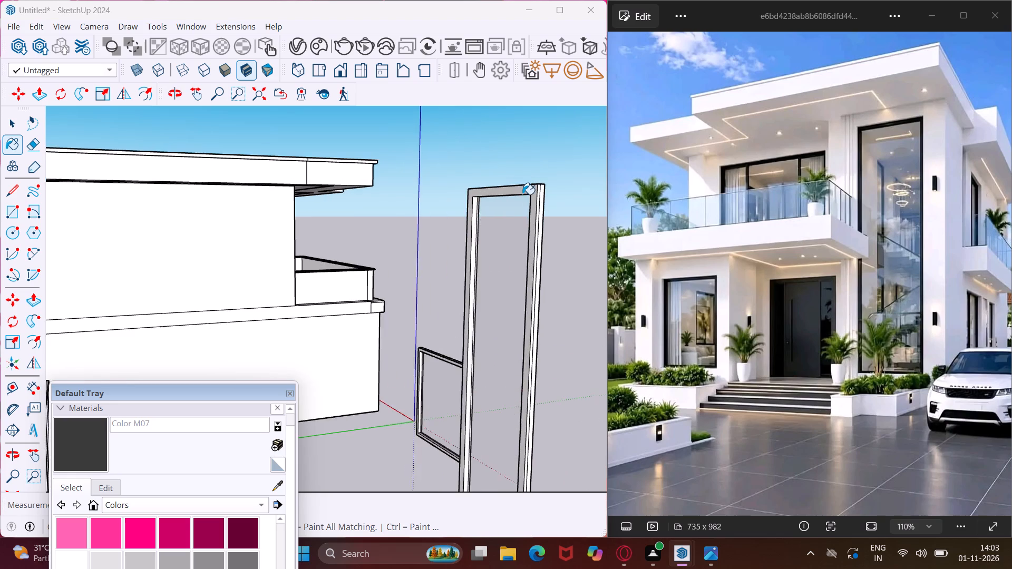
scroll(522, 194, "up", 7)
left_click(515, 193)
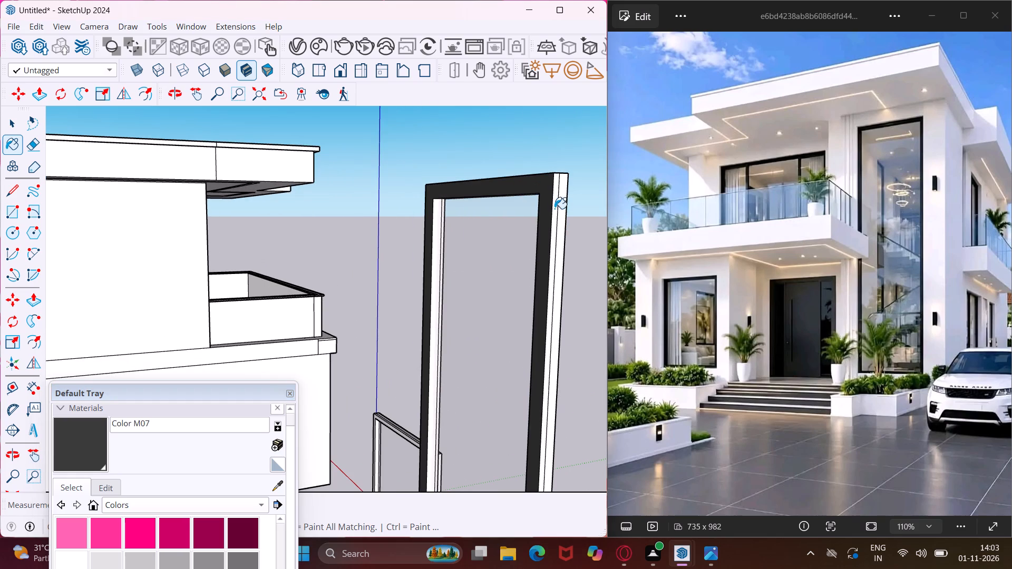
left_click(556, 209)
left_click(558, 207)
left_click(561, 207)
scroll(386, 258, "up", 2)
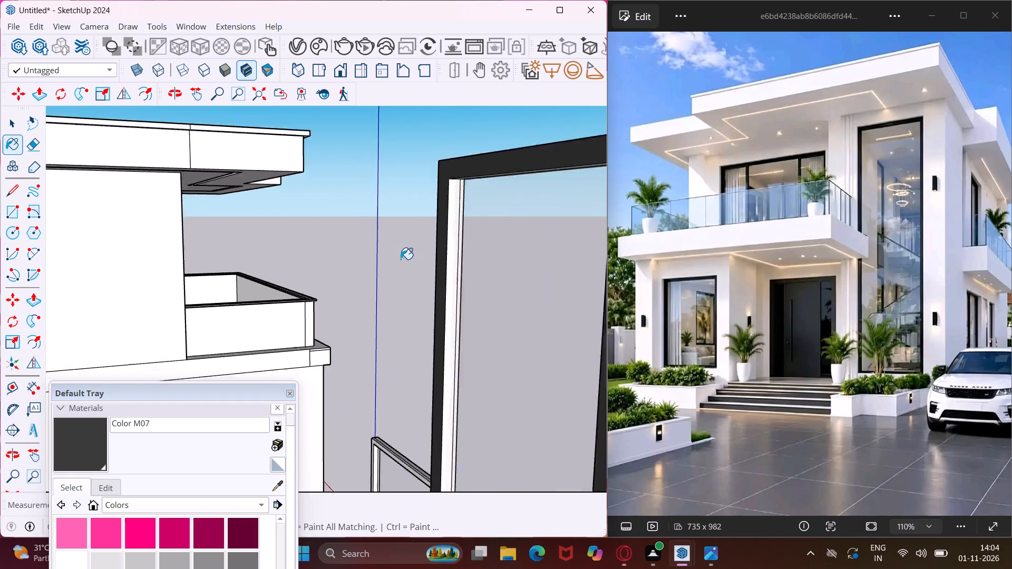
scroll(401, 259, "up", 3)
scroll(440, 246, "down", 3)
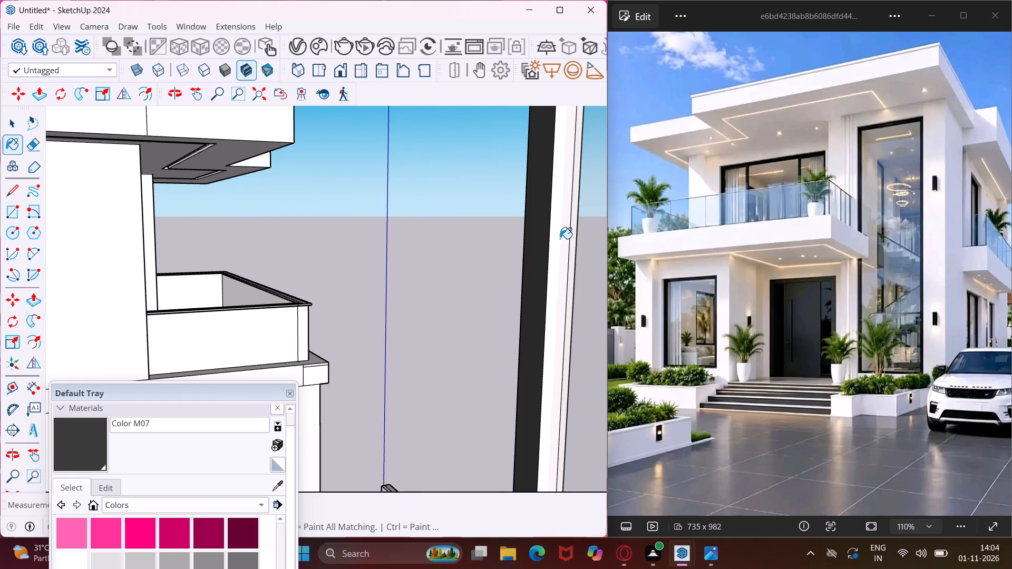
left_click(556, 236)
scroll(428, 233, "down", 5)
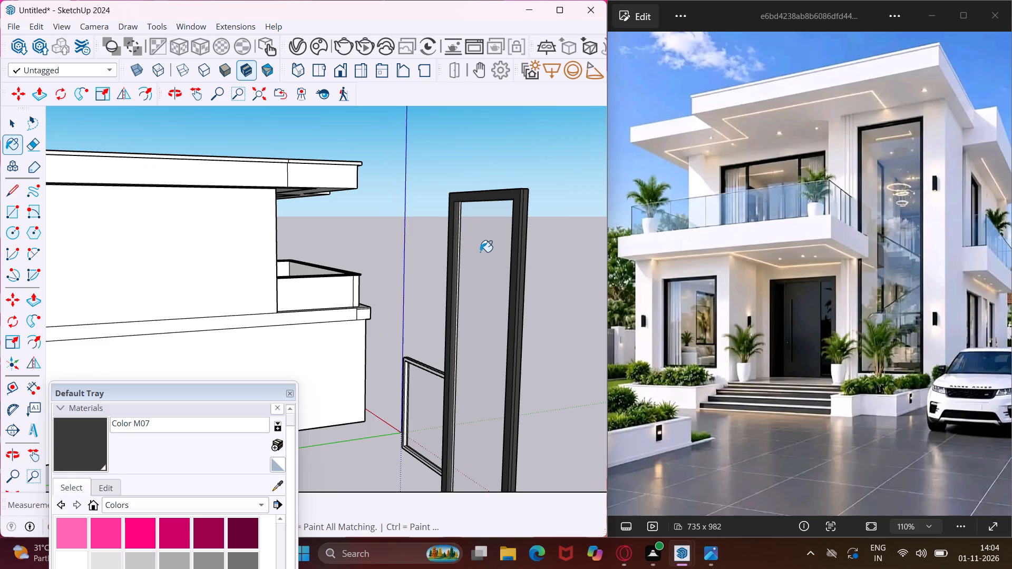
Paint the square detached window's frame with Color M07, including its front, outer side and inner jamb faces.
middle_click_drag(480, 252, 482, 221)
scroll(427, 361, "up", 7)
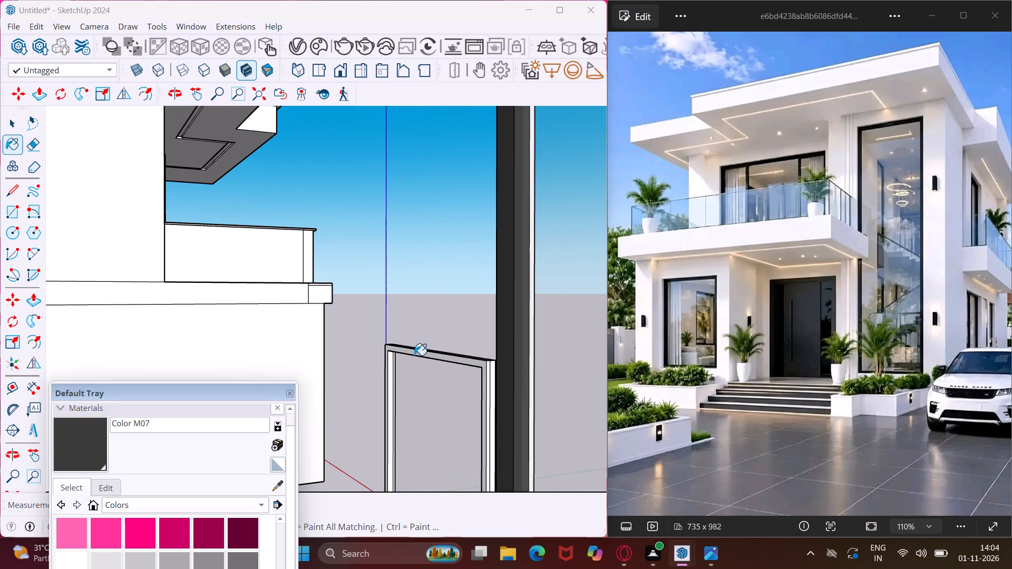
left_click(414, 355)
left_click(490, 369)
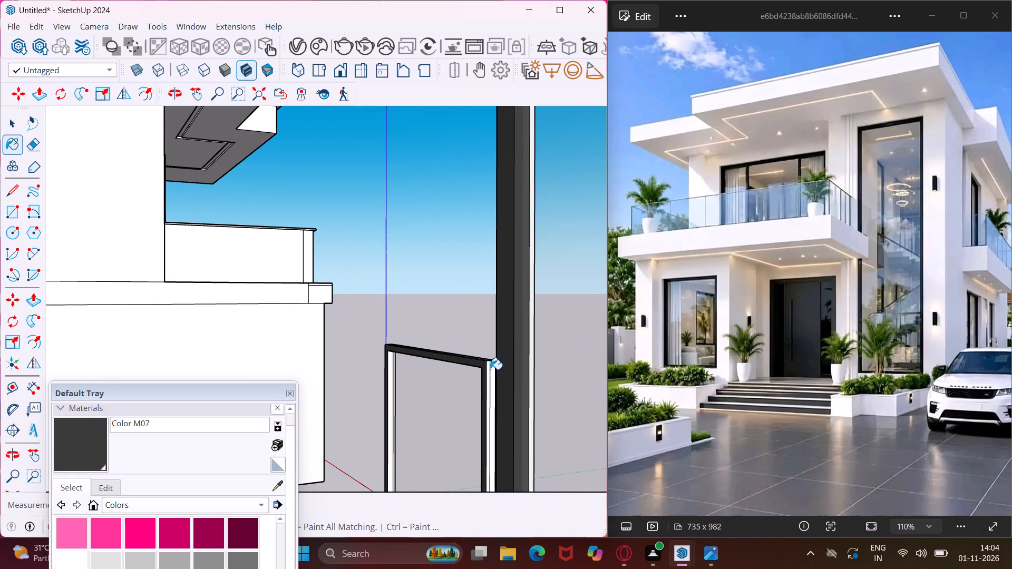
left_click(491, 365)
left_click(492, 368)
left_click(485, 369)
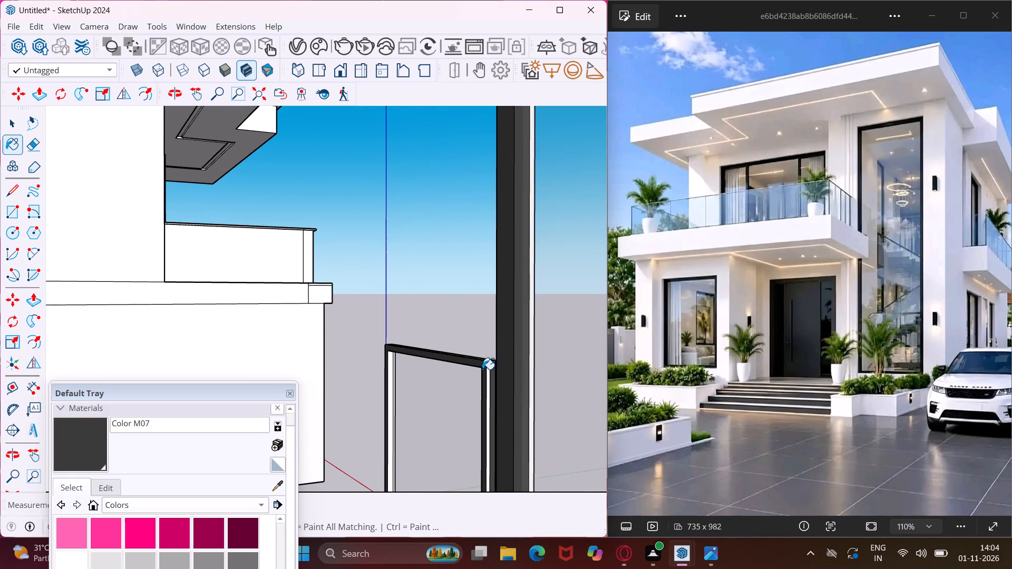
left_click(488, 367)
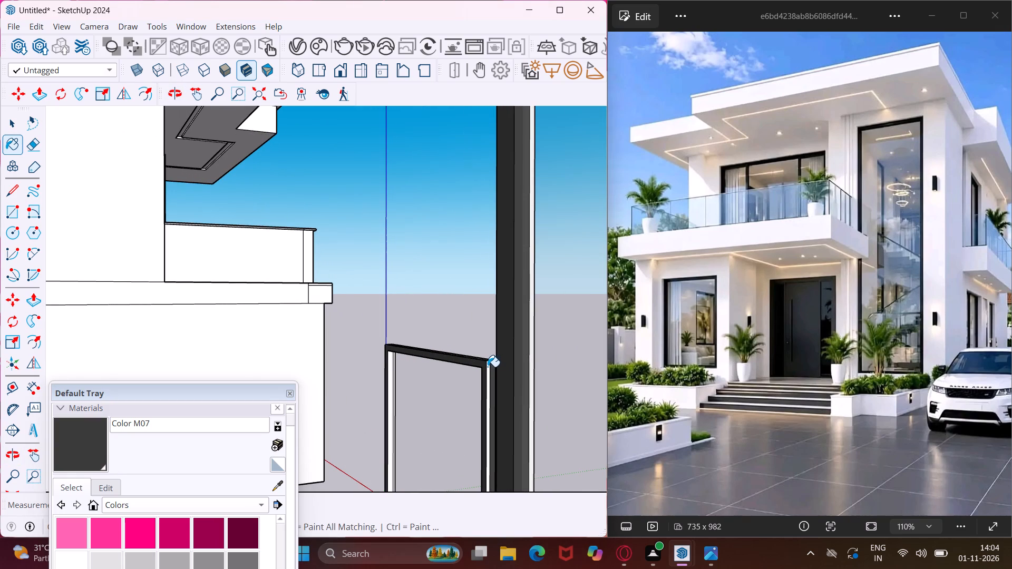
left_click(486, 367)
left_click(488, 368)
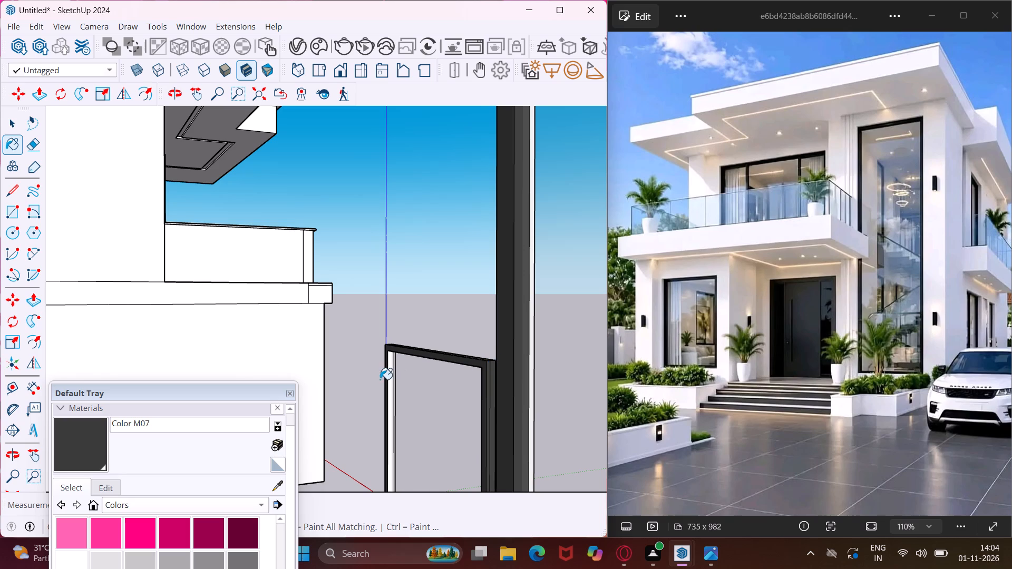
scroll(383, 377, "up", 7)
left_click(397, 355)
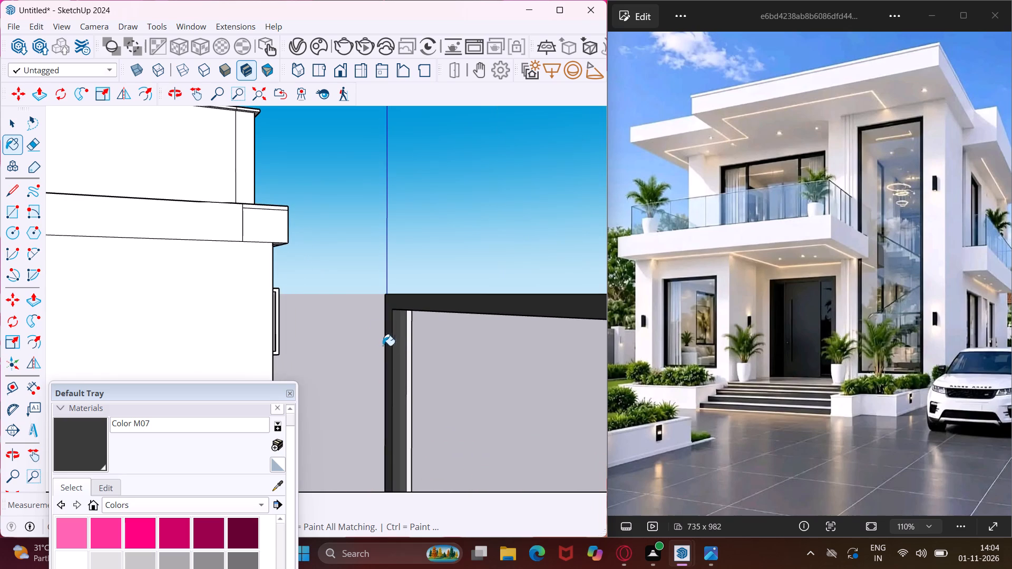
Paint the face of the detached three-pane window's frame and both its mullions with Color M07.
scroll(363, 330, "down", 10)
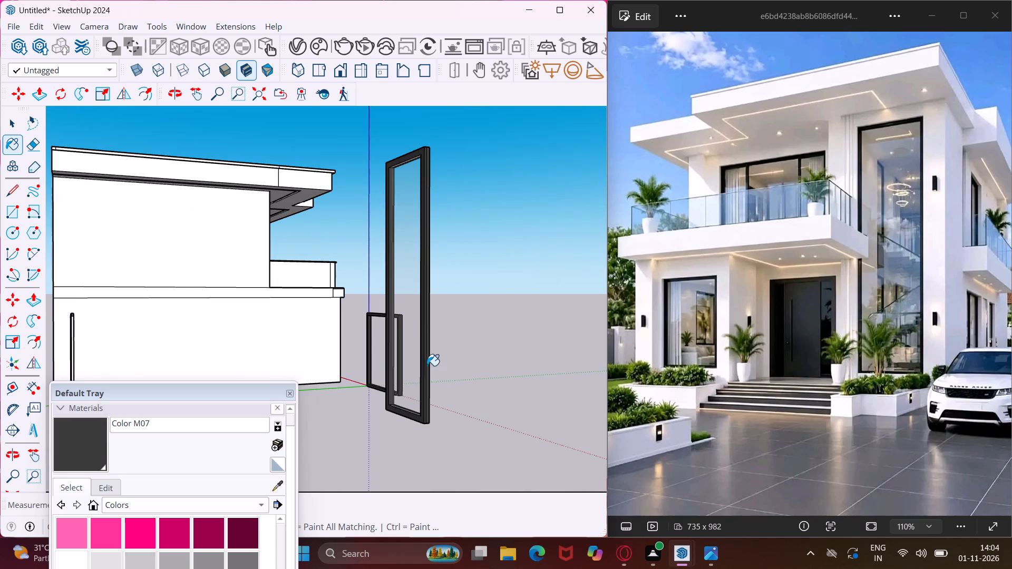
middle_click_drag(438, 384, 631, 415)
scroll(486, 407, "up", 12)
left_click(481, 377)
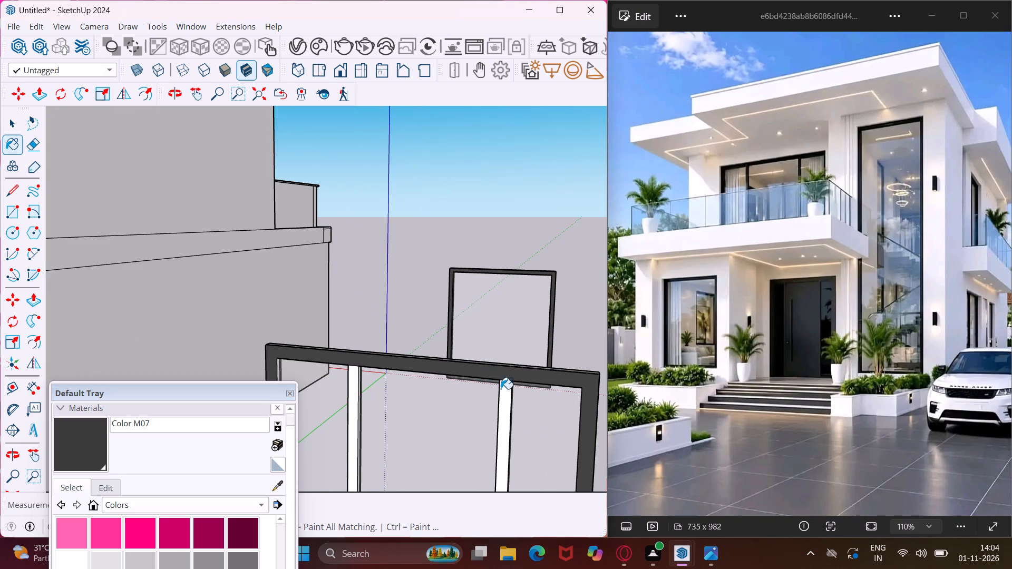
left_click(501, 389)
left_click(348, 387)
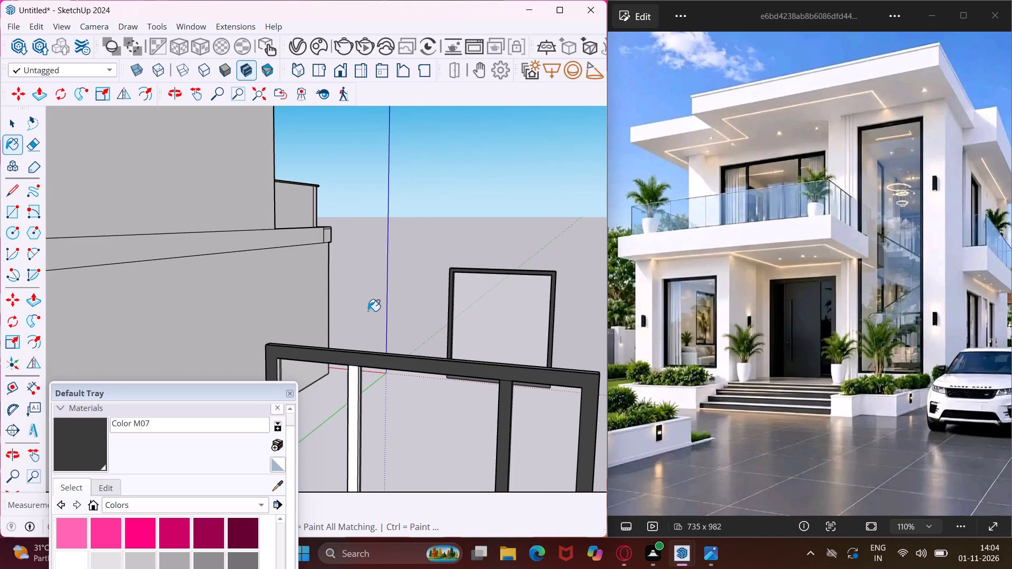
scroll(368, 310, "down", 4)
scroll(366, 359, "up", 4)
left_click(361, 349)
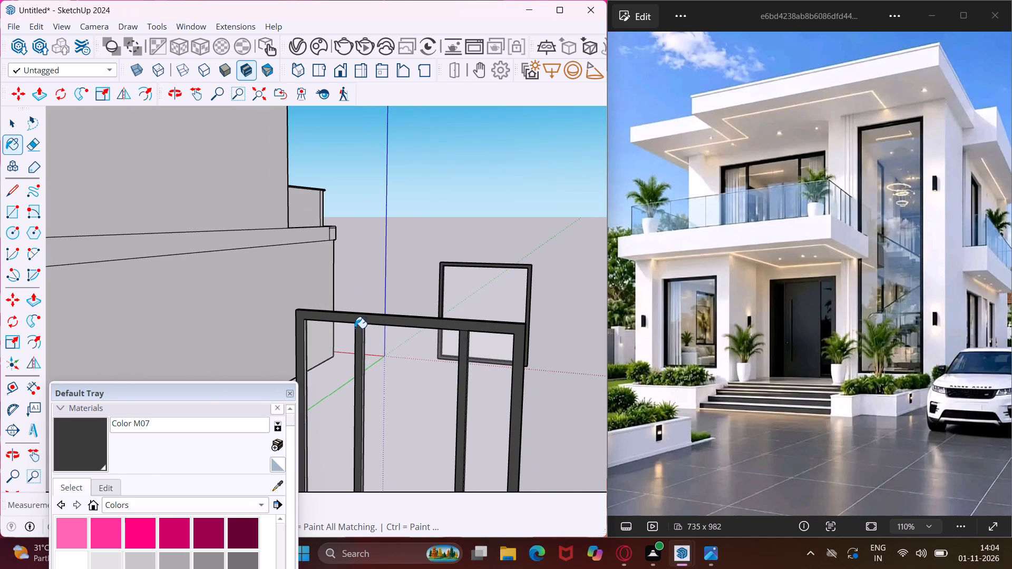
Paint the three-pane window's inner jamb face and the adjacent mullion's side face with Color M07.
scroll(326, 335, "up", 19)
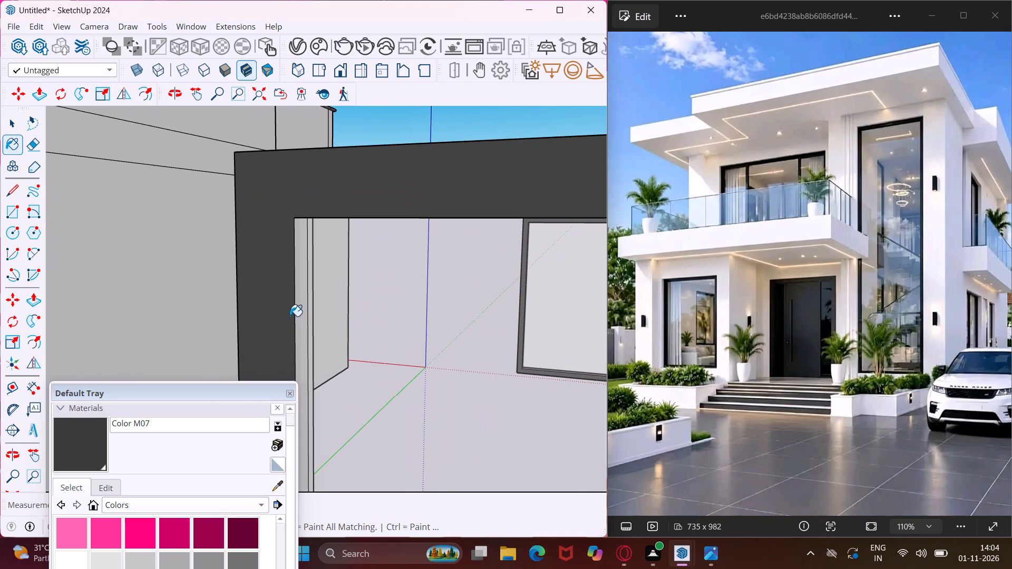
left_click(295, 308)
scroll(273, 302, "down", 6)
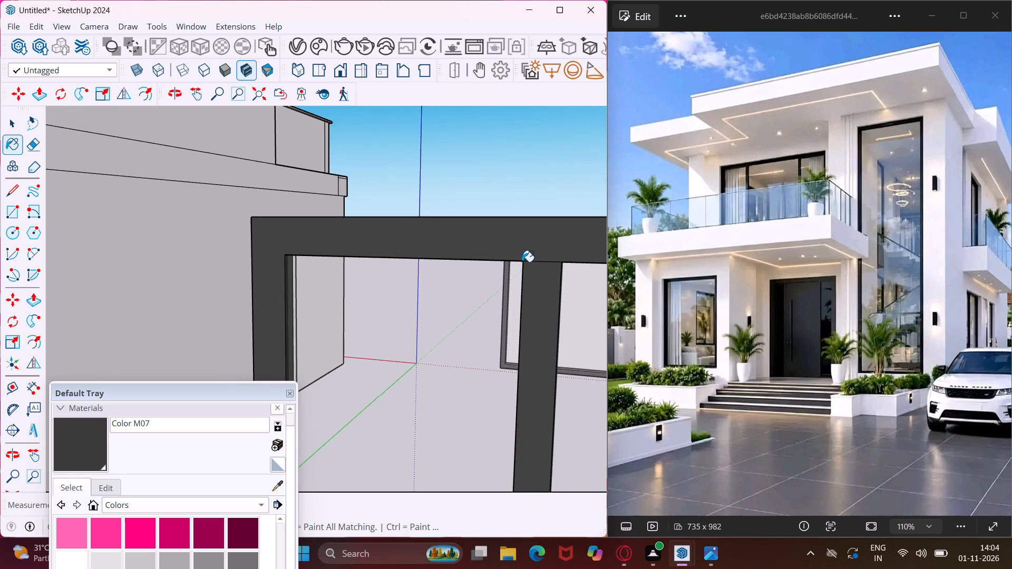
middle_click_drag(540, 243, 383, 242)
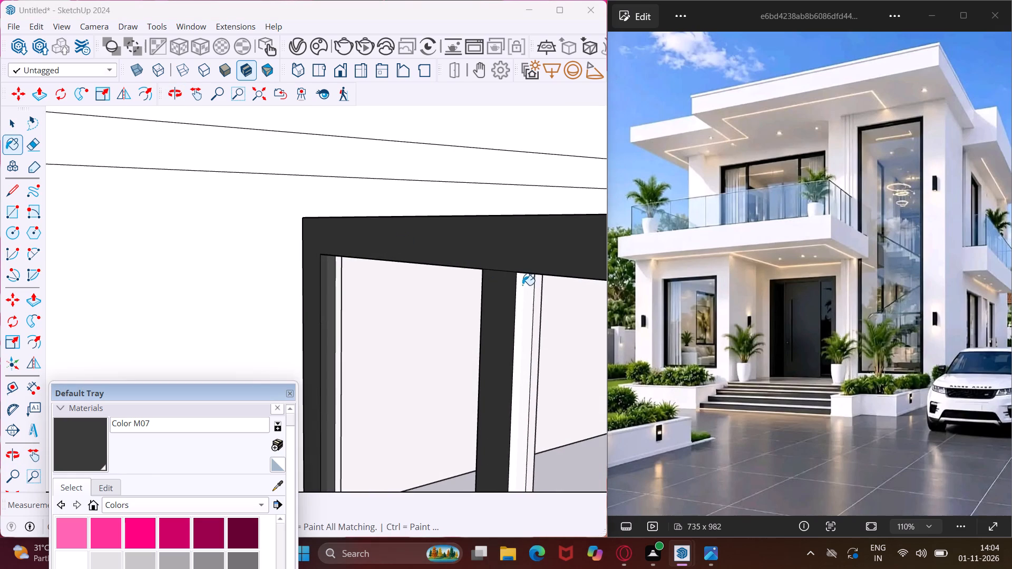
left_click(517, 284)
scroll(355, 305, "up", 2)
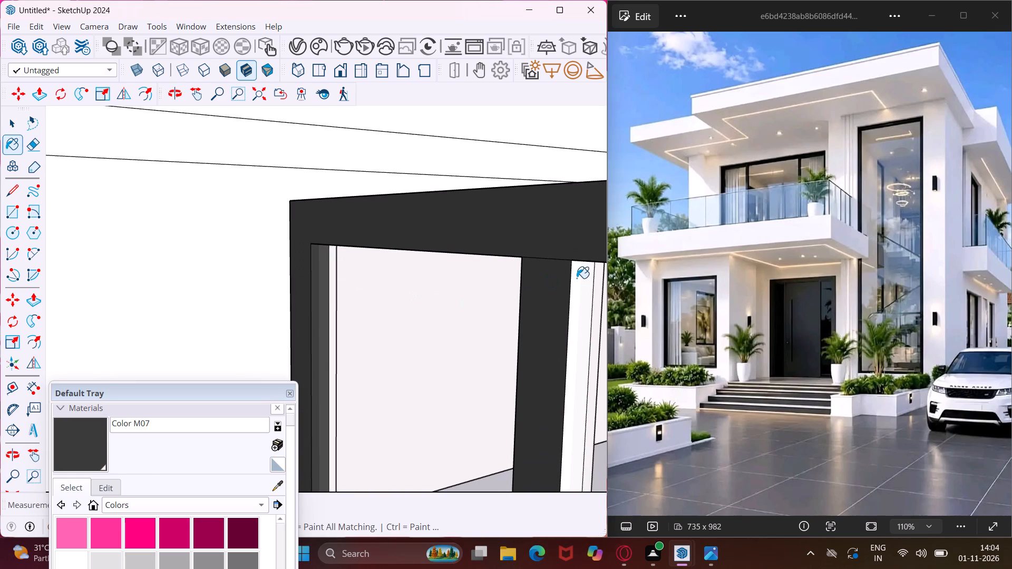
left_click(575, 274)
scroll(391, 277, "down", 11)
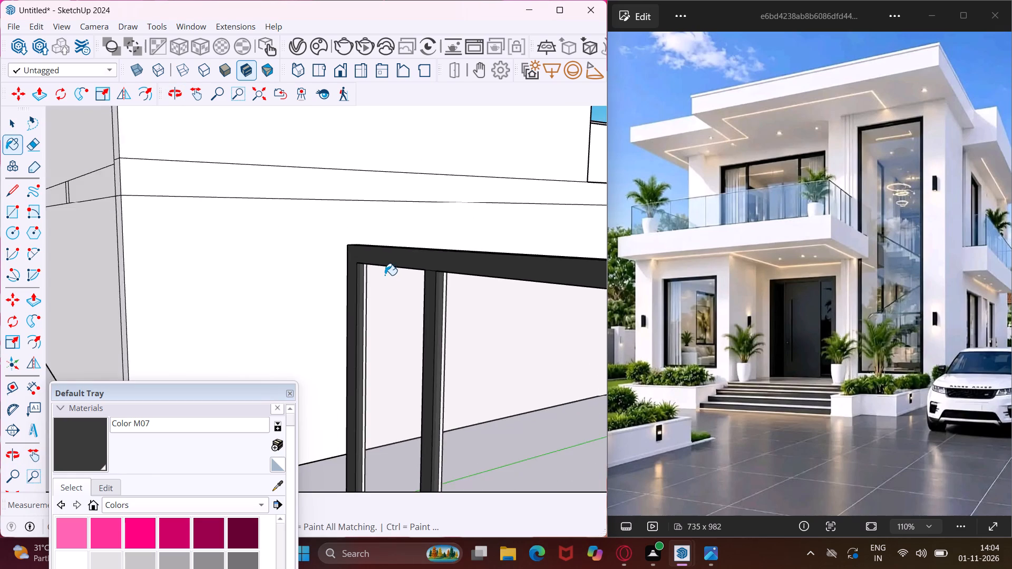
scroll(385, 275, "down", 8)
Paint the three-pane frame's outer side faces and the second mullion's facing side with Color M07.
scroll(532, 284, "up", 6)
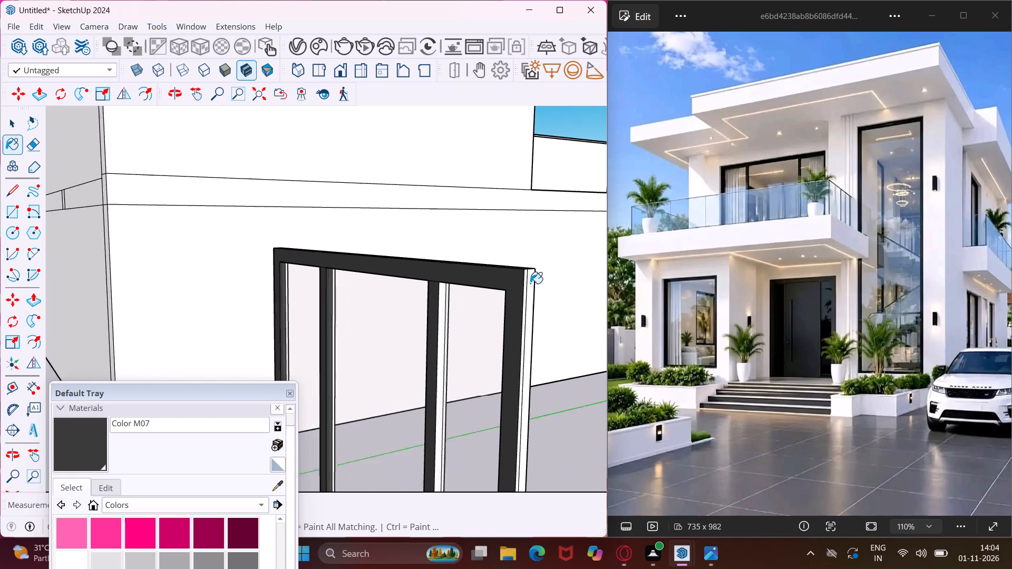
scroll(530, 283, "up", 5)
left_click(530, 283)
left_click(523, 277)
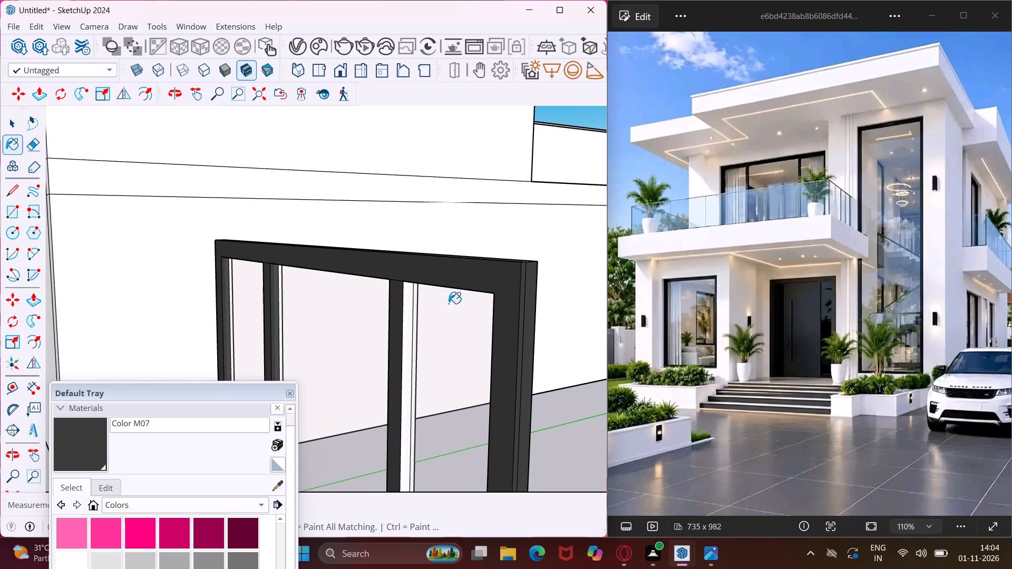
scroll(412, 321, "up", 4)
left_click(402, 320)
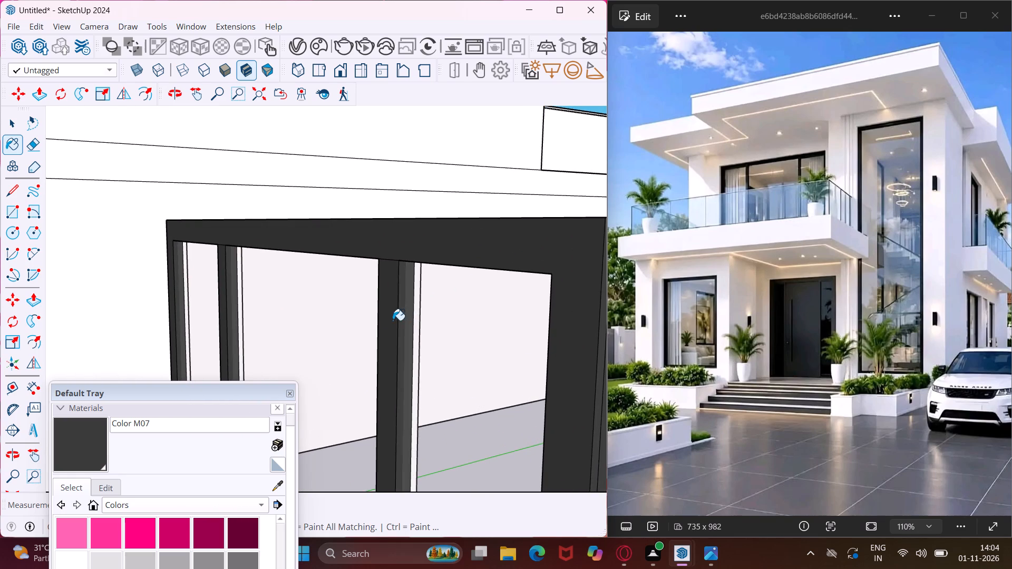
Paint the top faces of the three-pane window frame with Color M07.
scroll(371, 328, "down", 5)
middle_click_drag(503, 313, 285, 346)
scroll(258, 321, "up", 4)
left_click(257, 327)
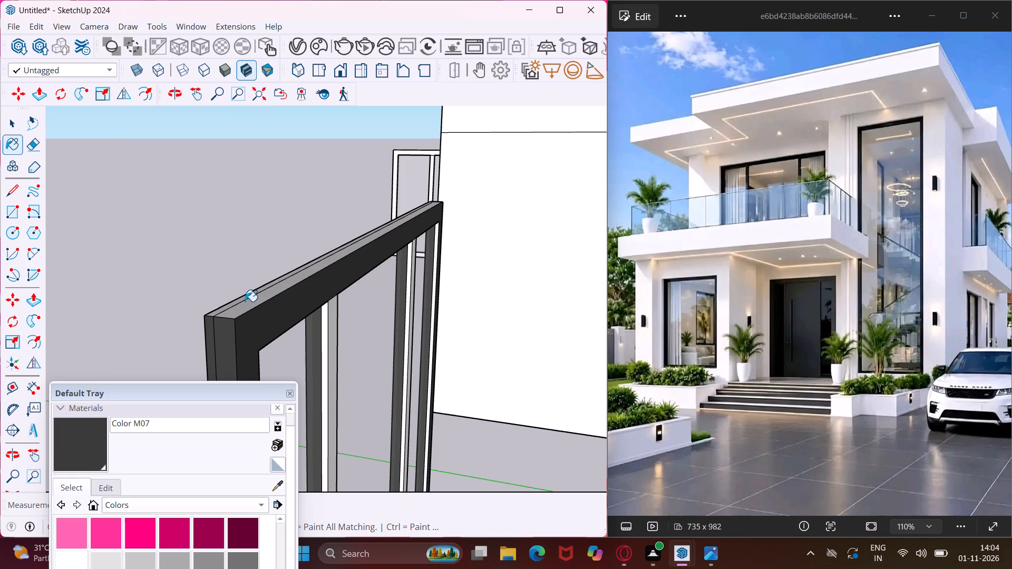
left_click(246, 302)
left_click(238, 299)
scroll(254, 292, "up", 3)
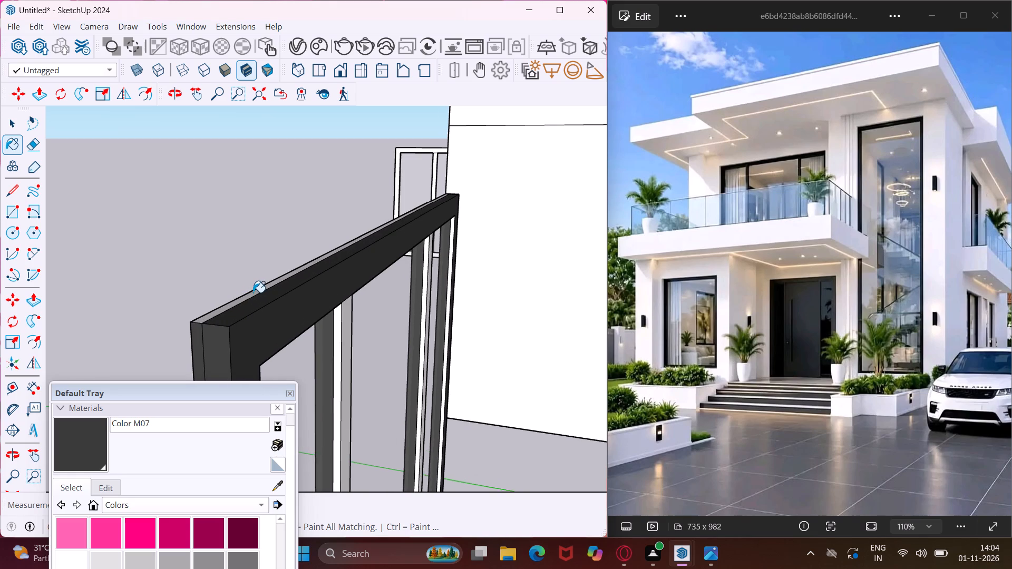
left_click(253, 292)
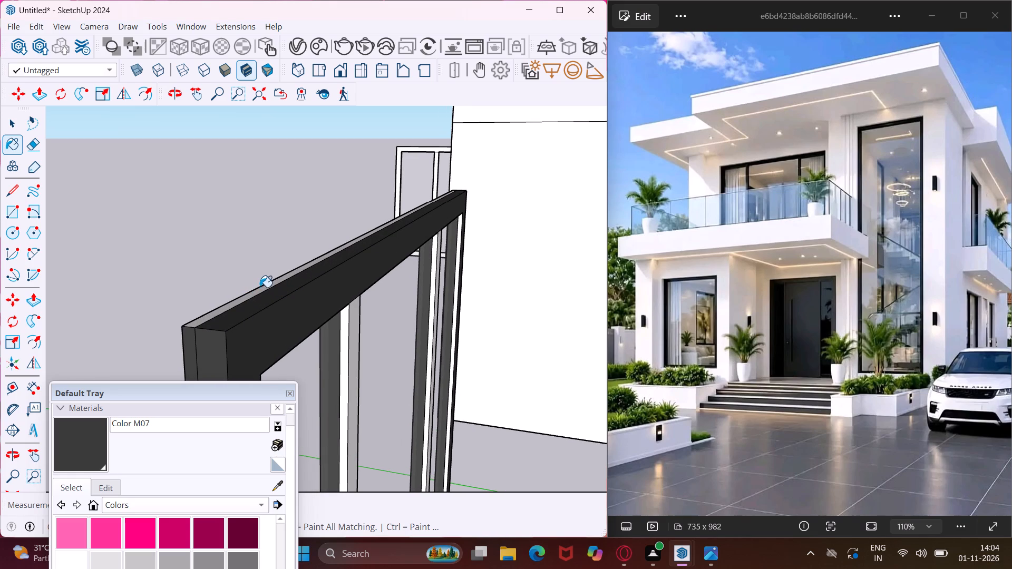
left_click(260, 287)
double_click(260, 288)
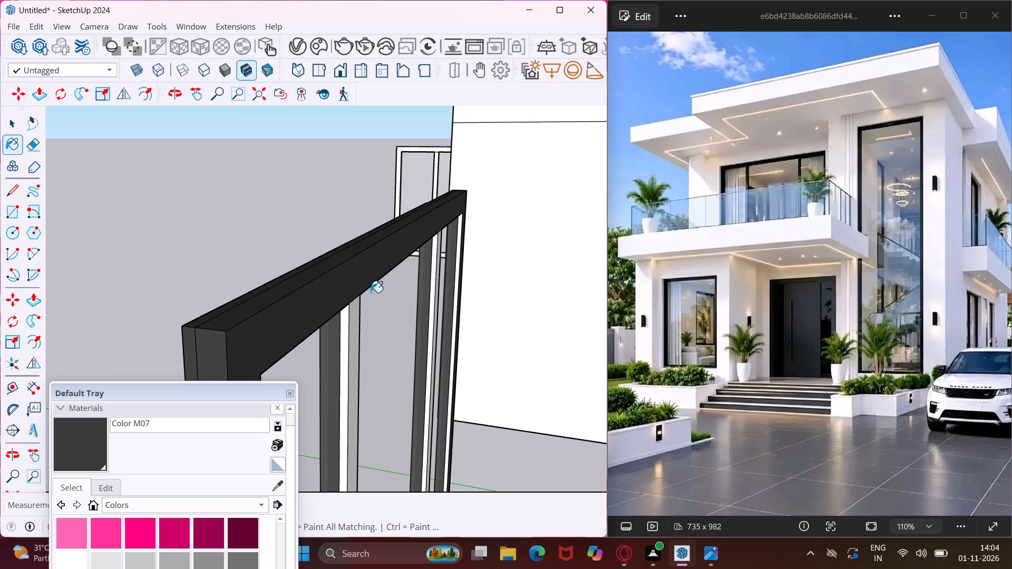
Paint the remaining light strips on the mullion sides and far jamb of the three-pane window with Color M07.
scroll(357, 306, "up", 6)
left_click(352, 319)
left_click(339, 323)
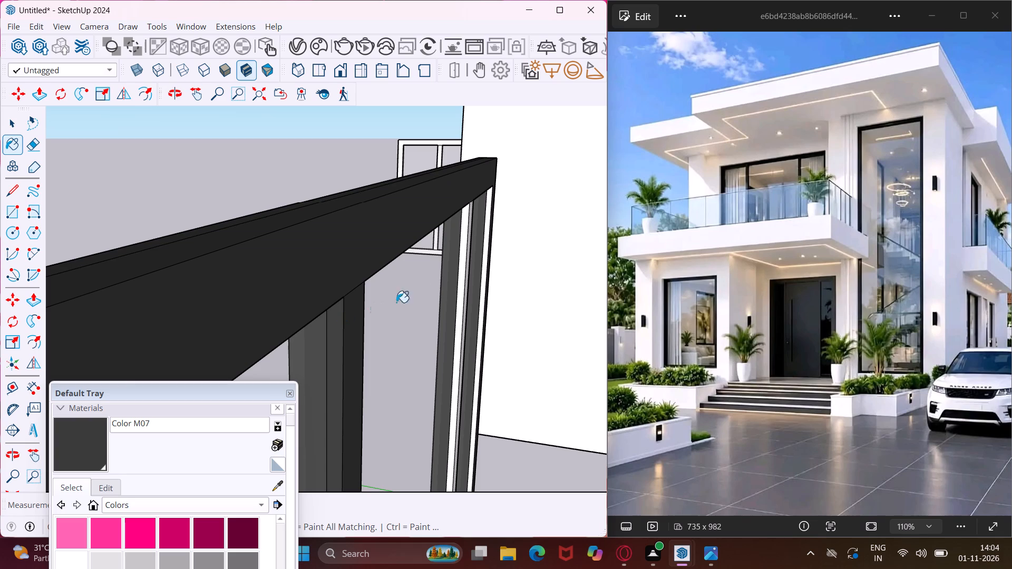
left_click(468, 244)
left_click(464, 244)
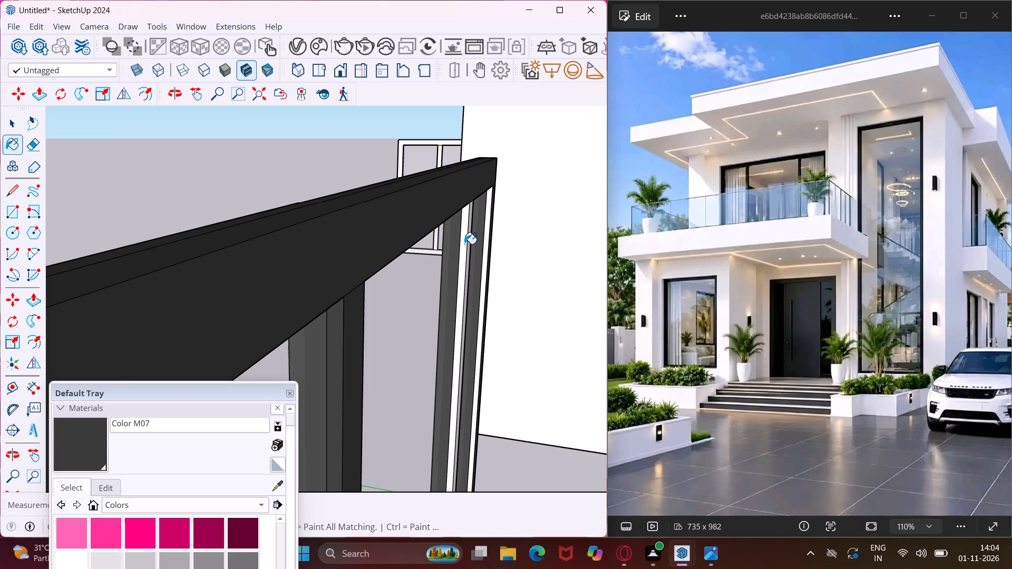
scroll(469, 243, "up", 3)
left_click(469, 243)
left_click(491, 233)
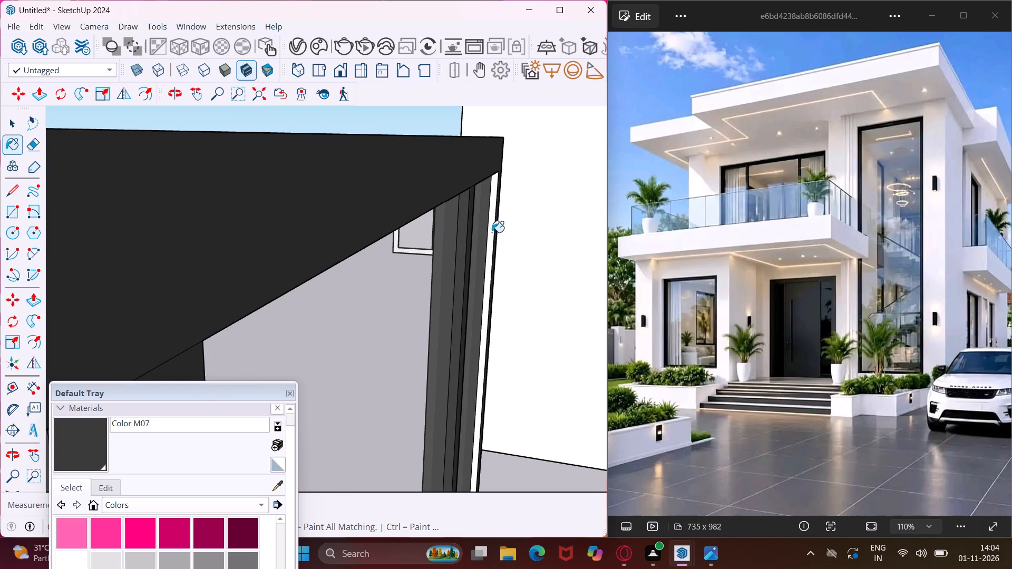
Paint the front strips of the bottom rail's upper face in the three-pane window with Color M07.
scroll(487, 188, "down", 16)
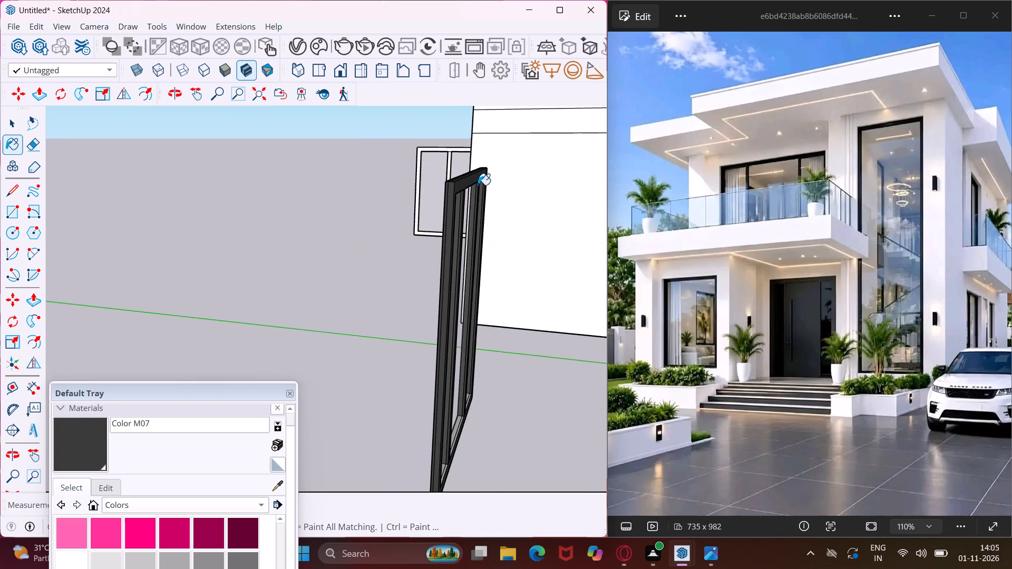
scroll(478, 185, "down", 3)
scroll(462, 409, "up", 9)
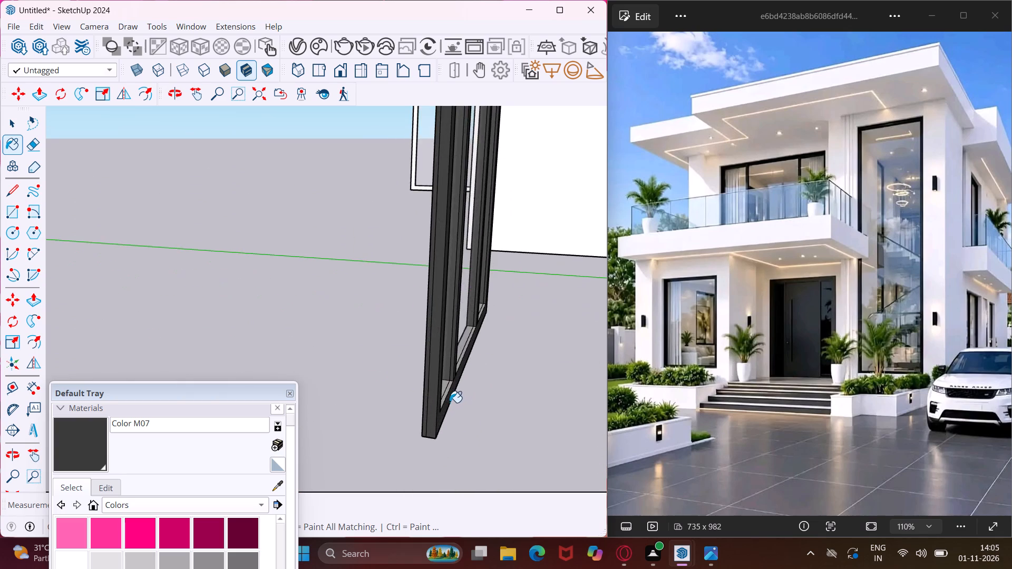
scroll(450, 403, "up", 7)
left_click(440, 390)
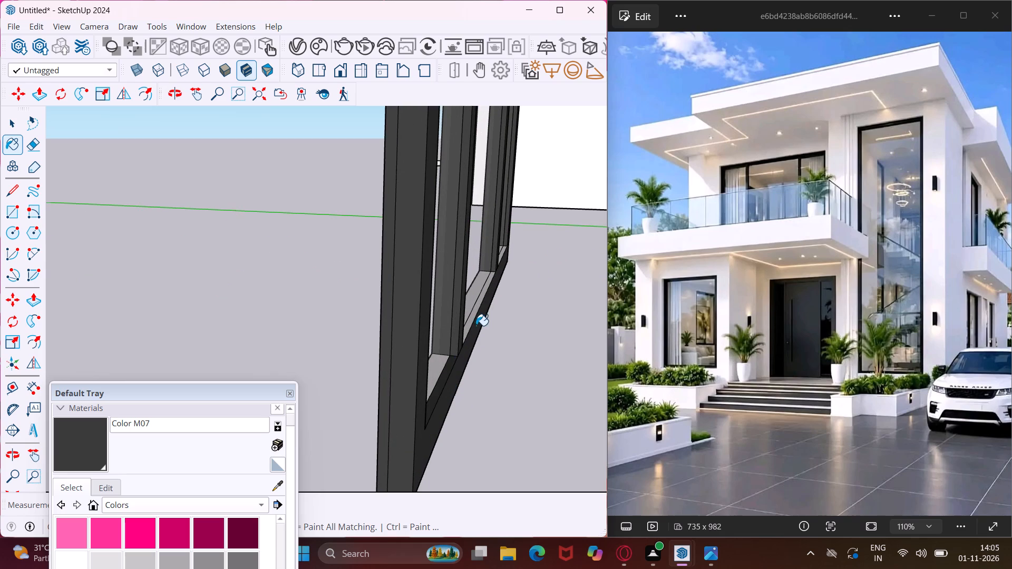
left_click(475, 321)
left_click(484, 295)
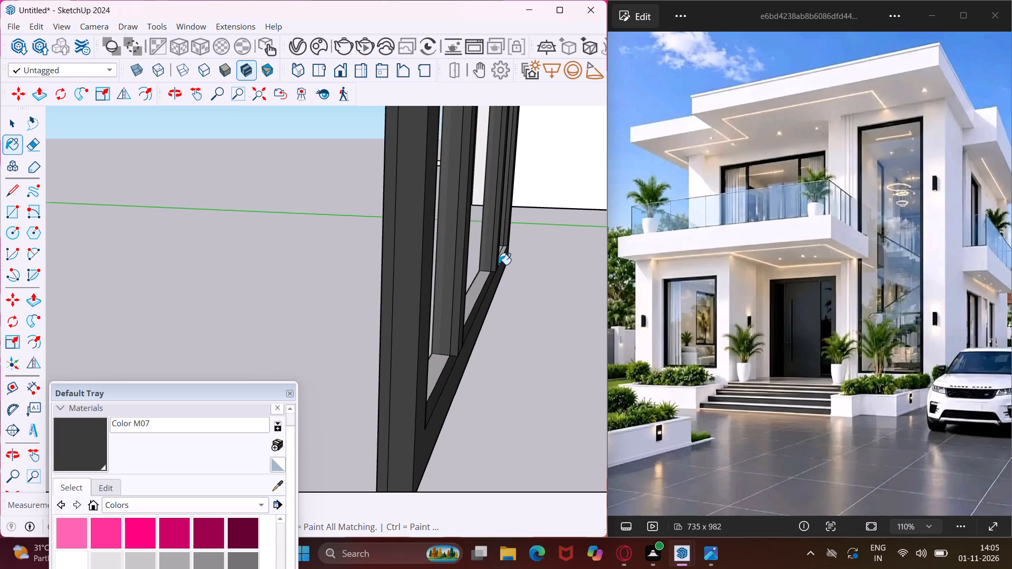
left_click(500, 259)
Paint the remaining upper faces of the three-pane window's bottom rail between the mullions with Color M07.
middle_click_drag(400, 370, 459, 369)
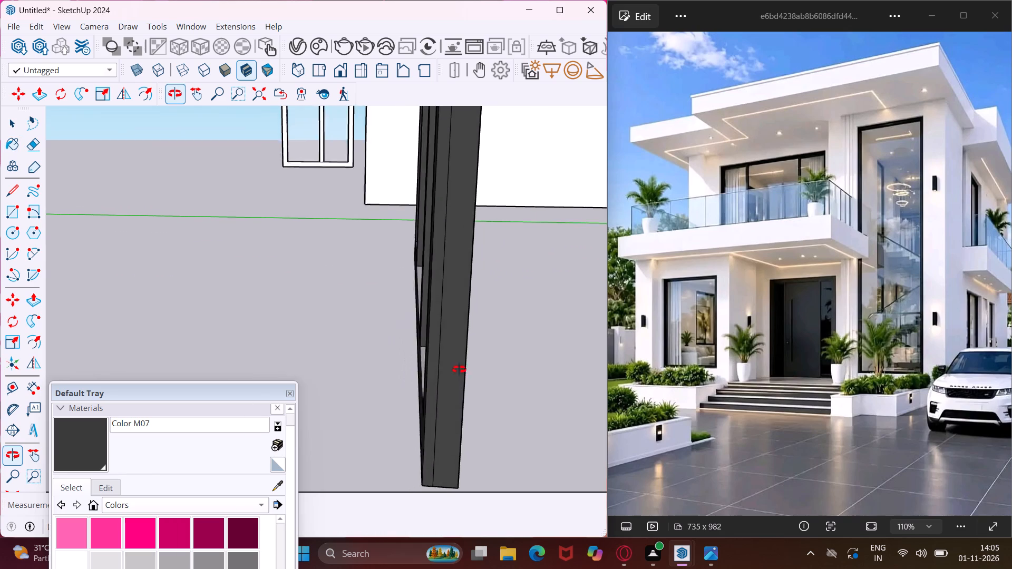
middle_click_drag(459, 369, 474, 376)
scroll(437, 388, "up", 3)
left_click(425, 384)
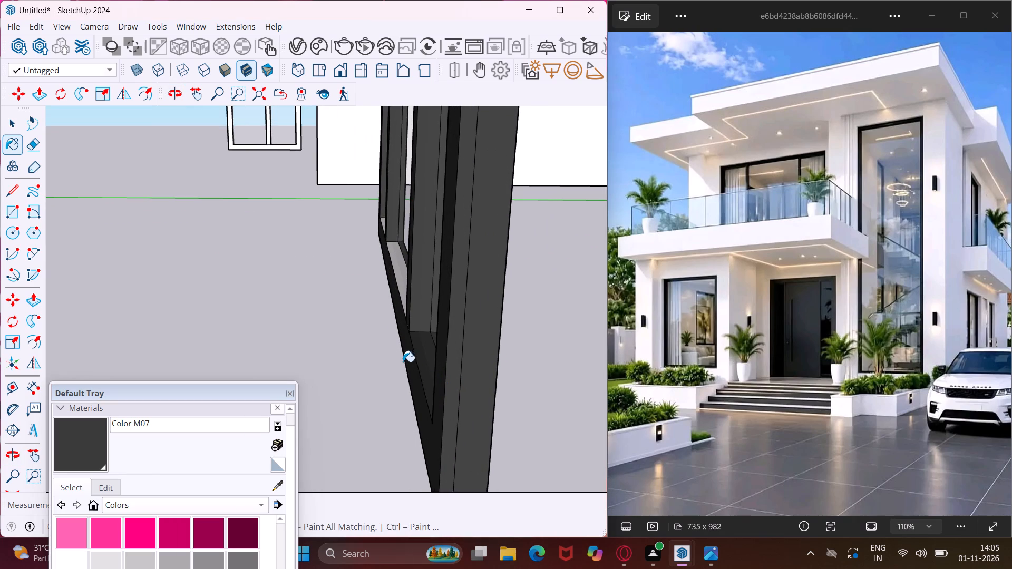
scroll(395, 289, "up", 2)
left_click(405, 297)
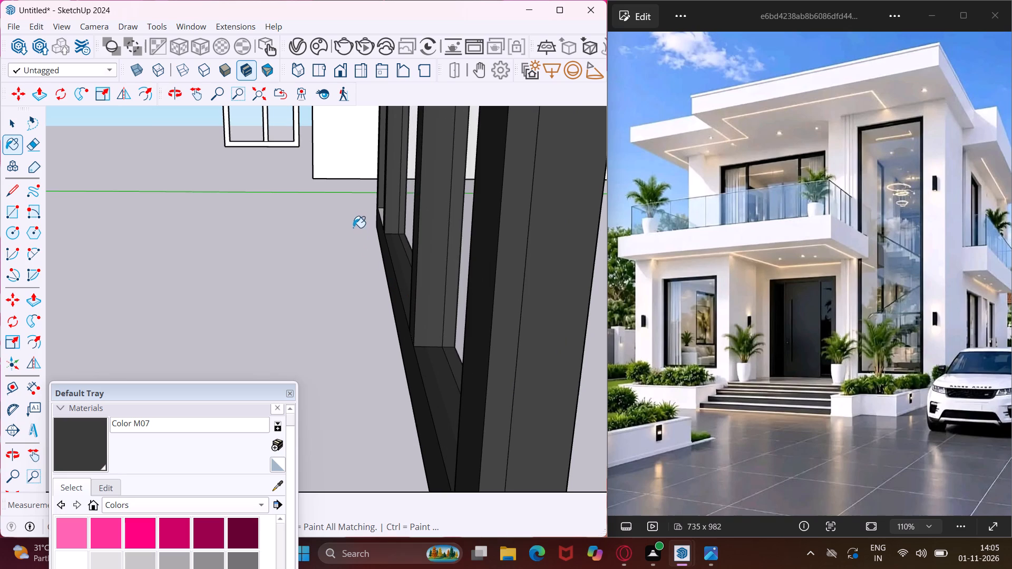
middle_click_drag(360, 223, 396, 243)
scroll(381, 241, "down", 2)
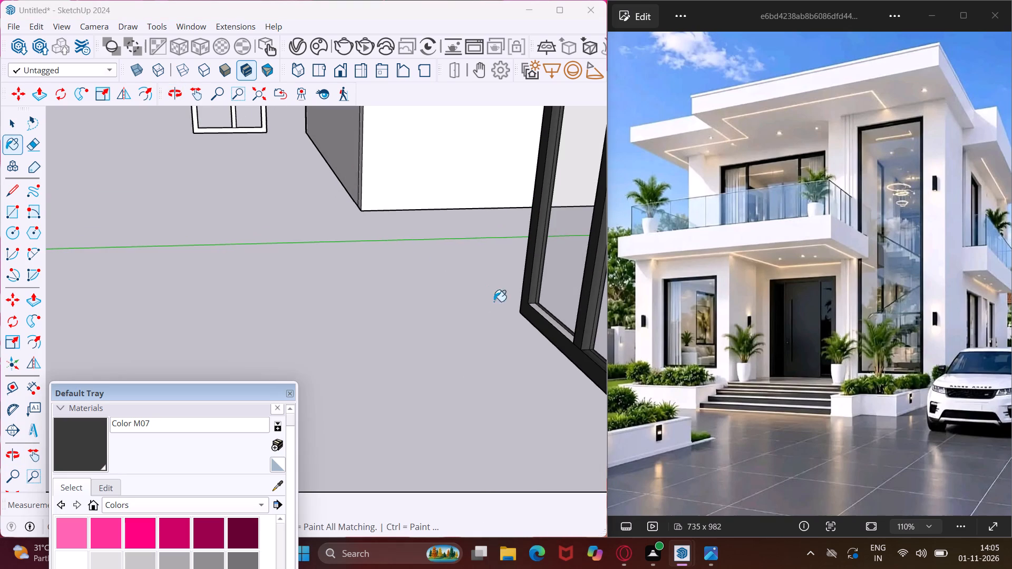
scroll(526, 321, "up", 3)
left_click(551, 318)
left_click(551, 314)
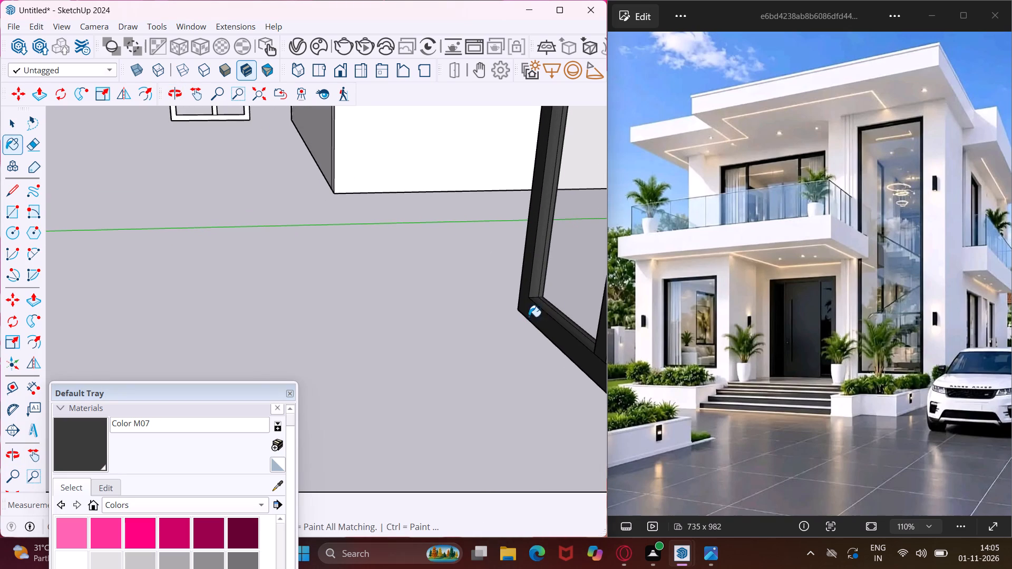
Paint both strips of the three-pane frame's opposite outer side with Color M07.
scroll(450, 341, "down", 5)
middle_click_drag(440, 351, 558, 379)
scroll(396, 390, "down", 11)
scroll(346, 367, "down", 10)
middle_click_drag(426, 390, 452, 394)
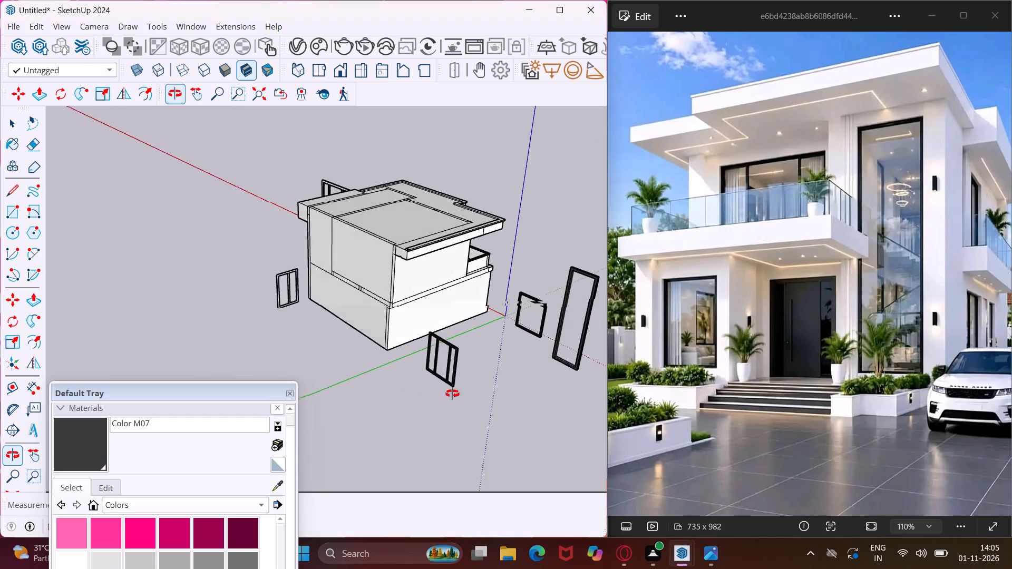
middle_click_drag(452, 394, 752, 370)
scroll(468, 277, "up", 5)
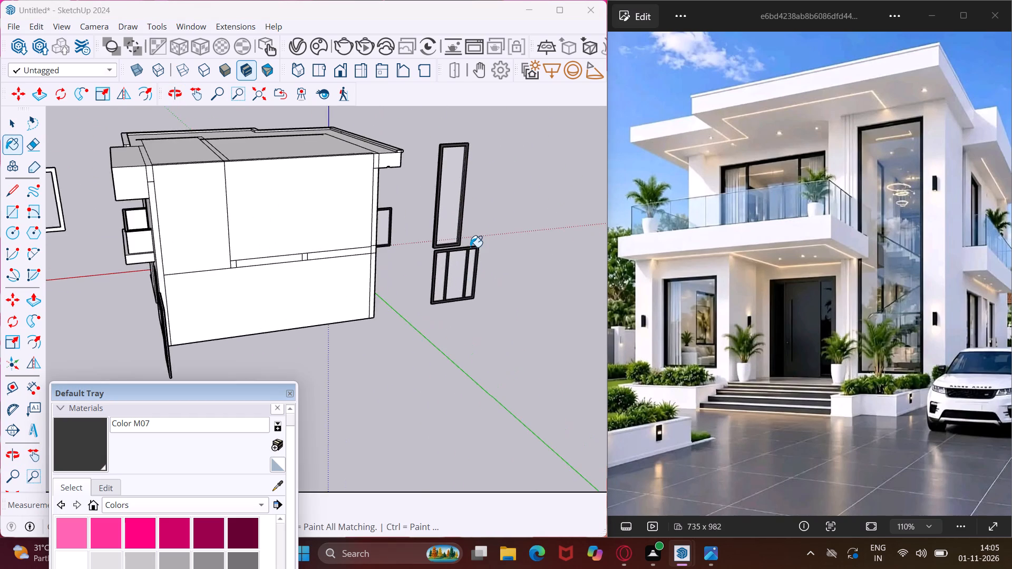
scroll(470, 247, "up", 15)
middle_click_drag(460, 282, 503, 286)
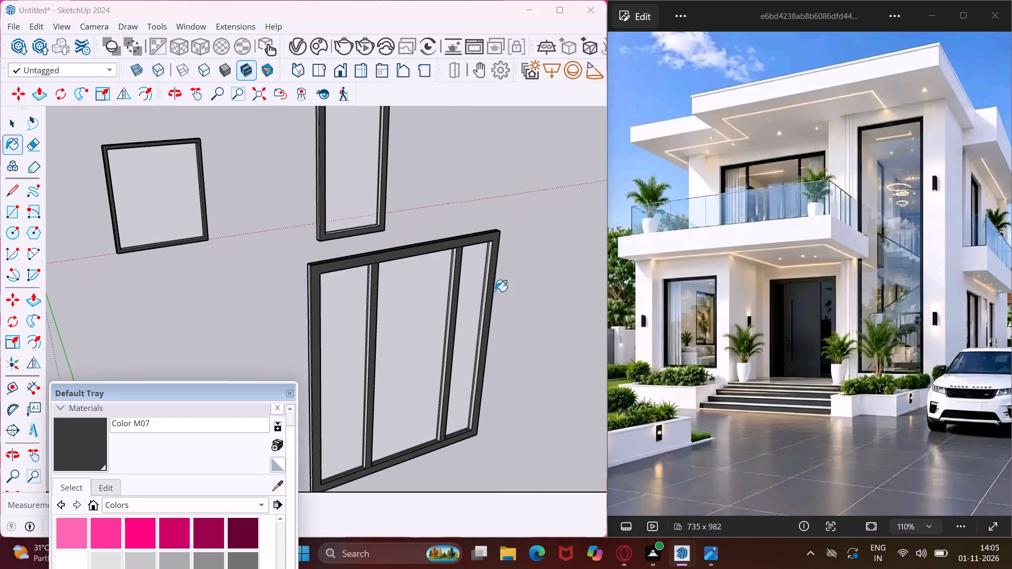
scroll(295, 277, "up", 5)
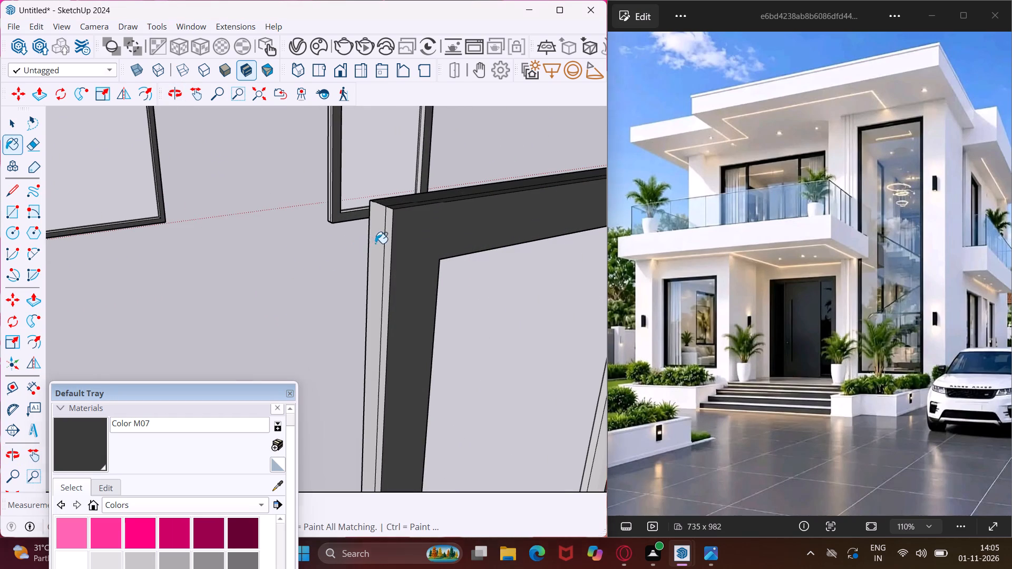
left_click(375, 243)
left_click(386, 250)
scroll(276, 270, "down", 5)
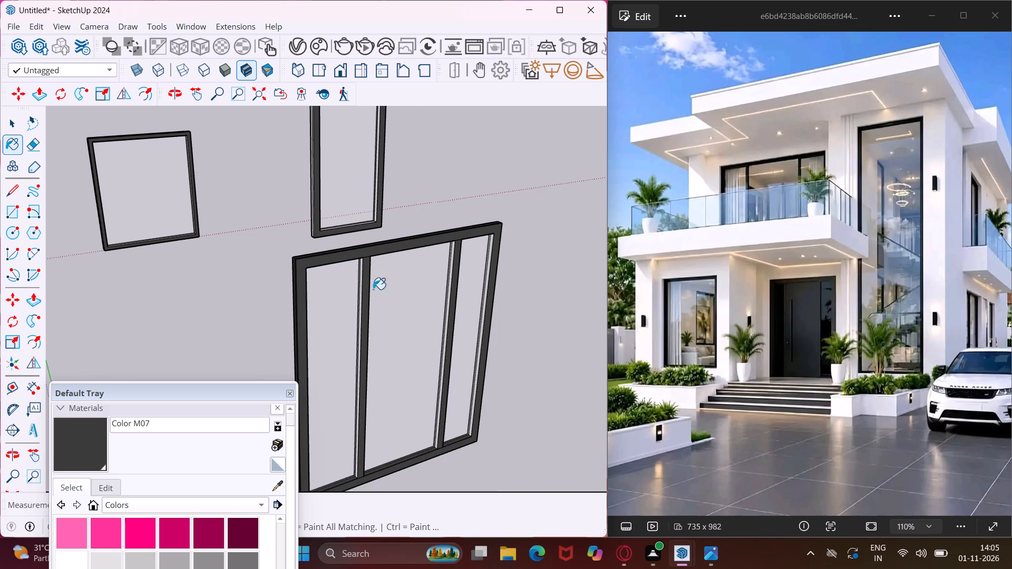
Paint the unpainted side of one mullion and the adjacent jamb's inner face with Color M07, undoing any paint on the glass.
scroll(445, 257, "up", 10)
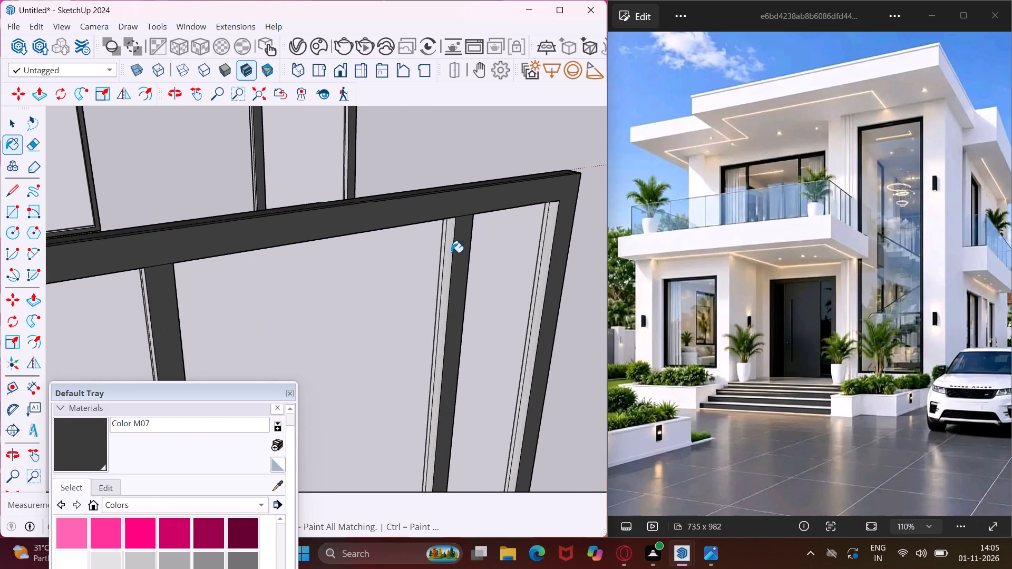
left_click(449, 250)
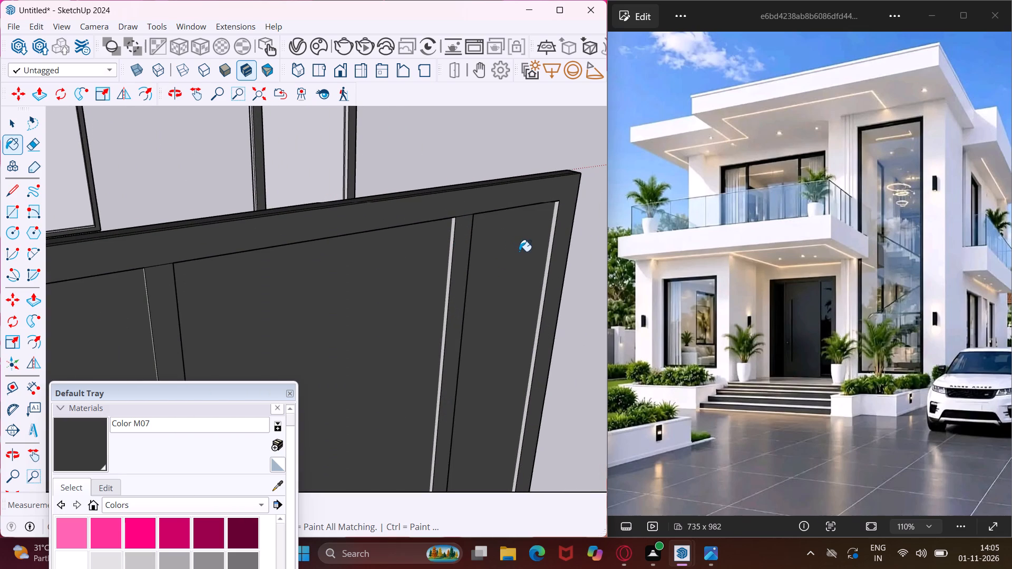
key("ctrl+z")
left_click(450, 263)
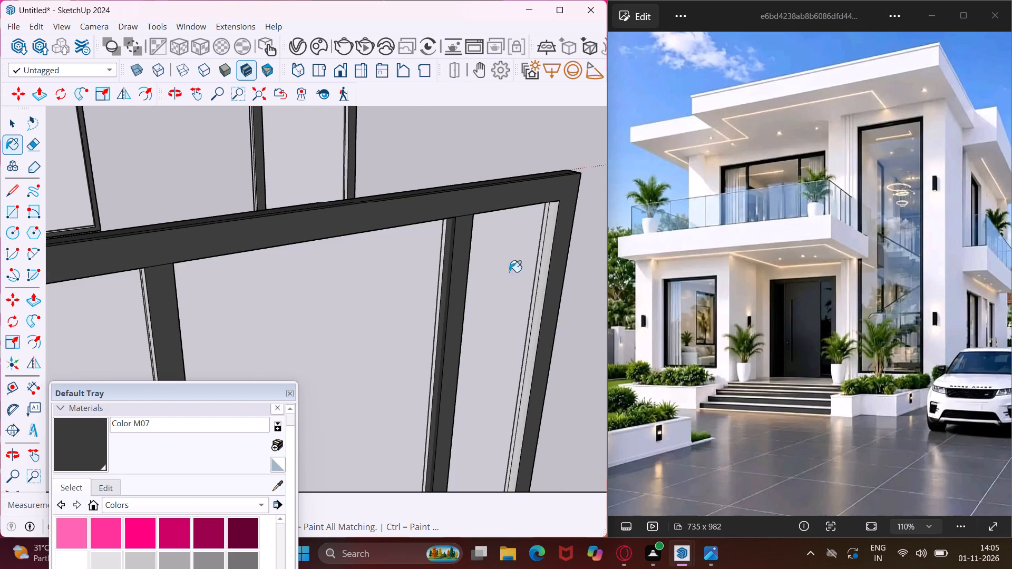
left_click(548, 260)
scroll(548, 219, "down", 4)
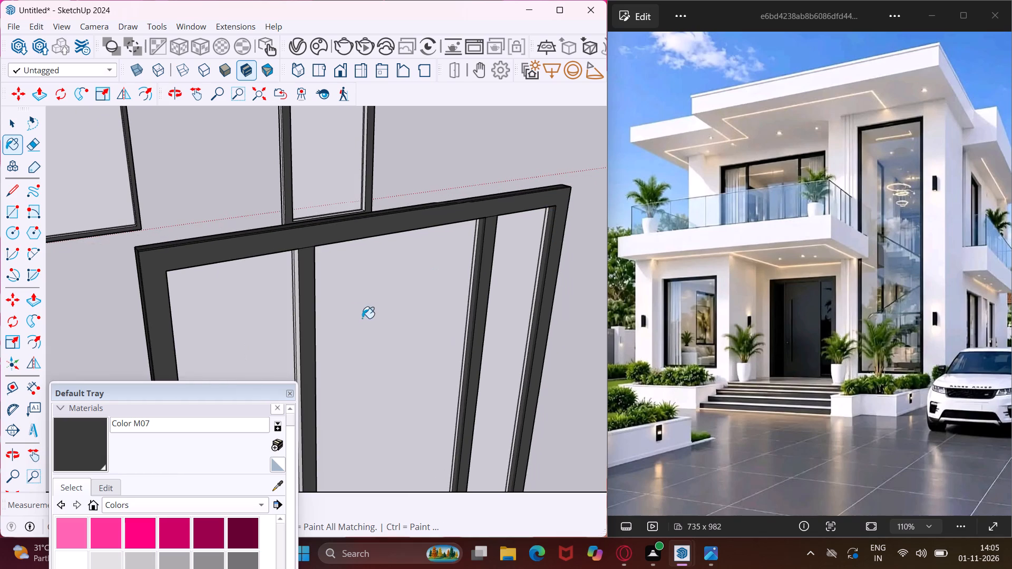
Paint the unpainted side strip of the three-pane window's mullion with Color M07, undoing any paint that lands on the glass.
scroll(302, 306, "up", 8)
left_click(294, 282)
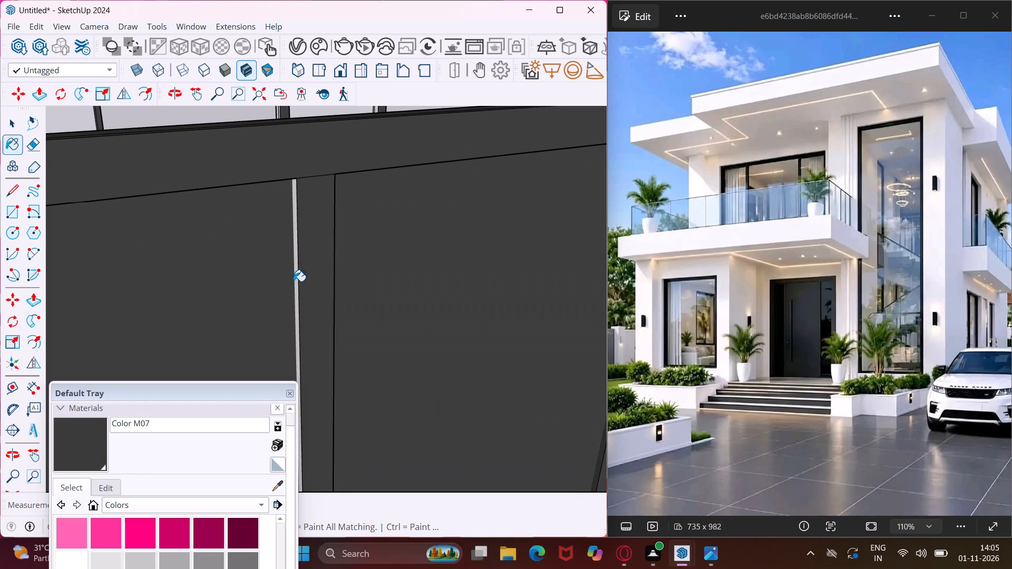
key("ctrl+z")
scroll(300, 281, "up", 2)
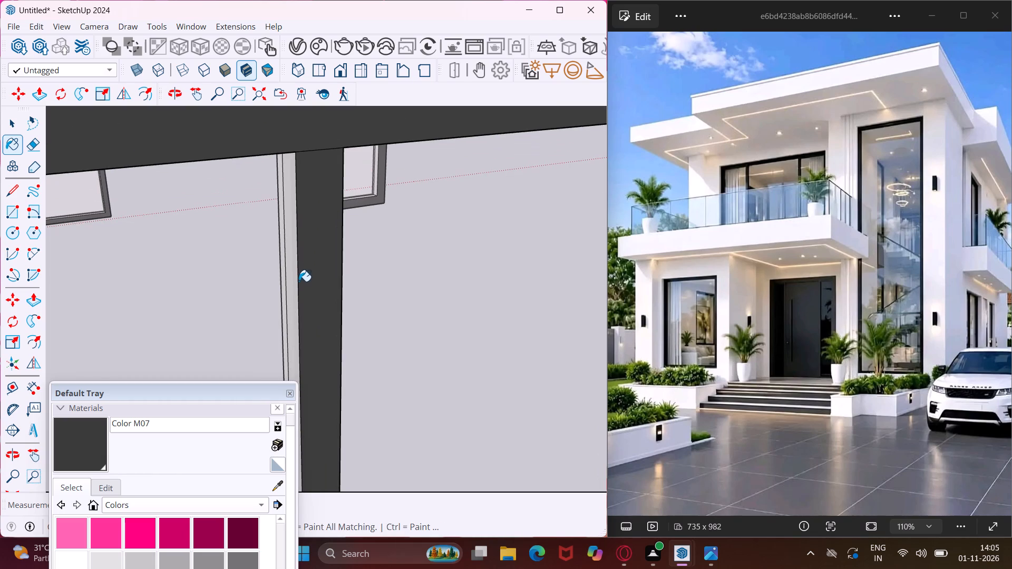
left_click(295, 281)
scroll(313, 262, "down", 6)
Paint the unpainted underside strips of the three-pane window's top rail in all three panes with Color M07, keeping the glass unpainted.
middle_click_drag(313, 262, 313, 227)
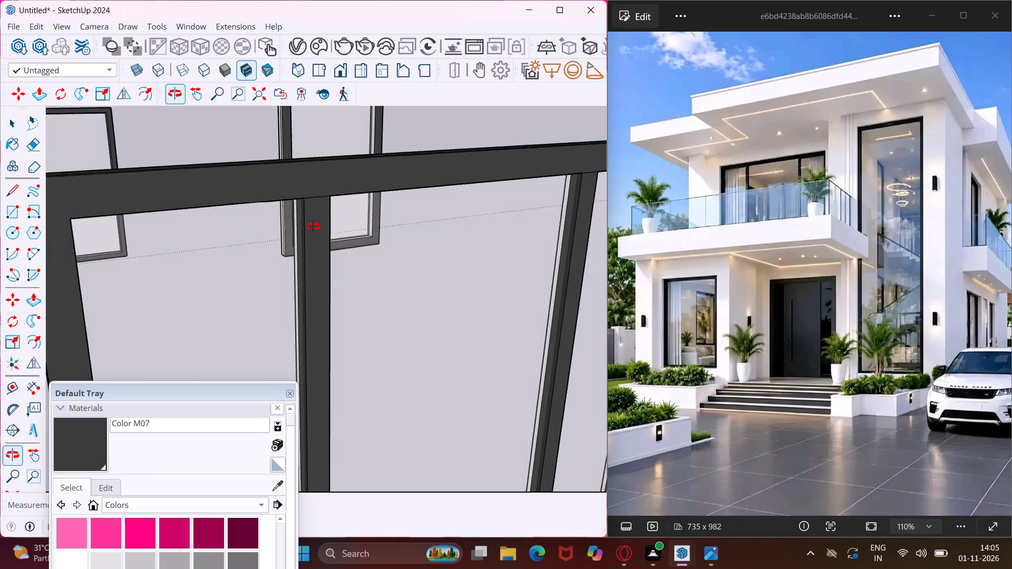
middle_click_drag(313, 227, 407, 104)
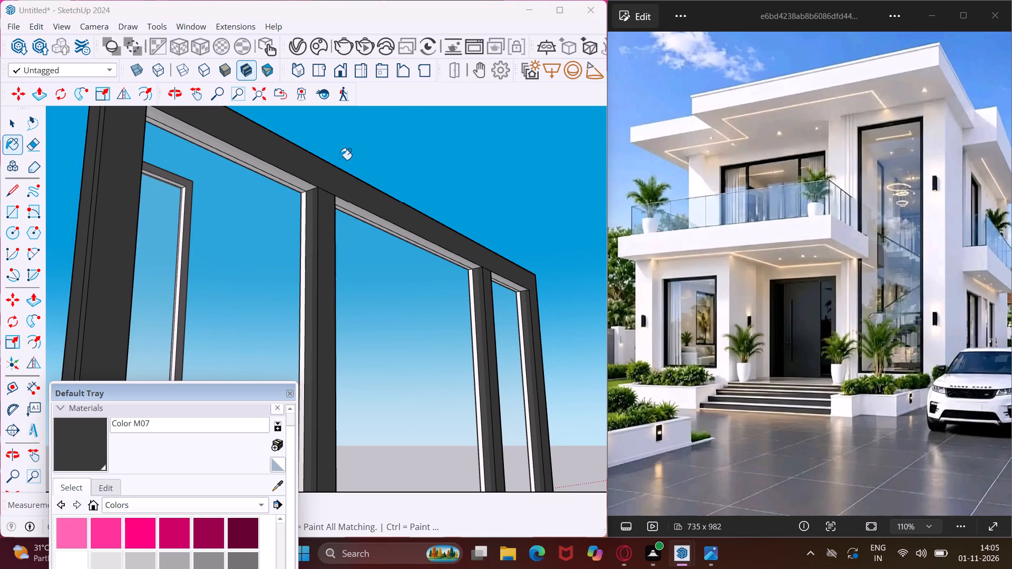
scroll(330, 159, "up", 4)
scroll(310, 175, "down", 4)
scroll(278, 212, "up", 3)
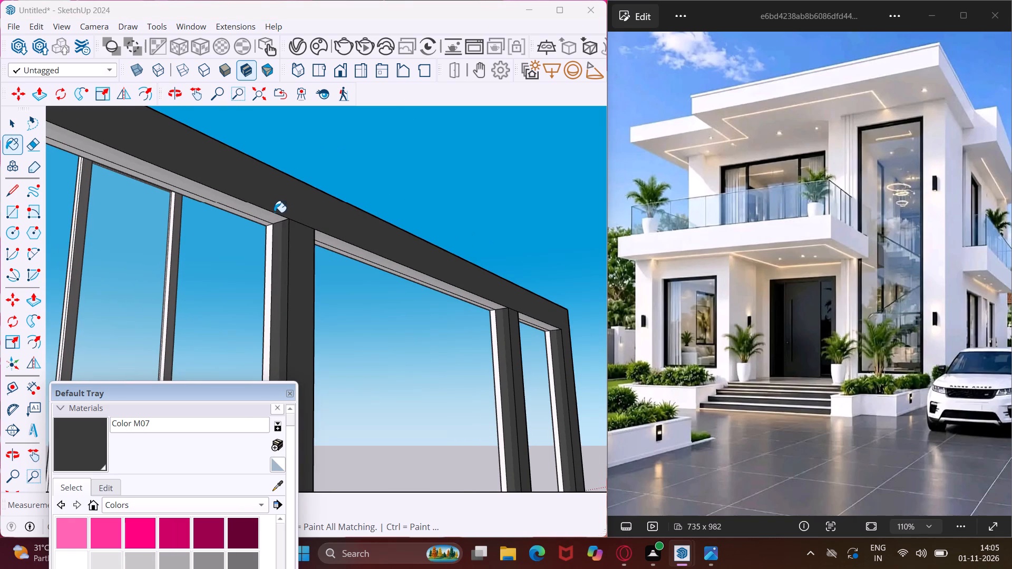
left_click(274, 215)
left_click(322, 232)
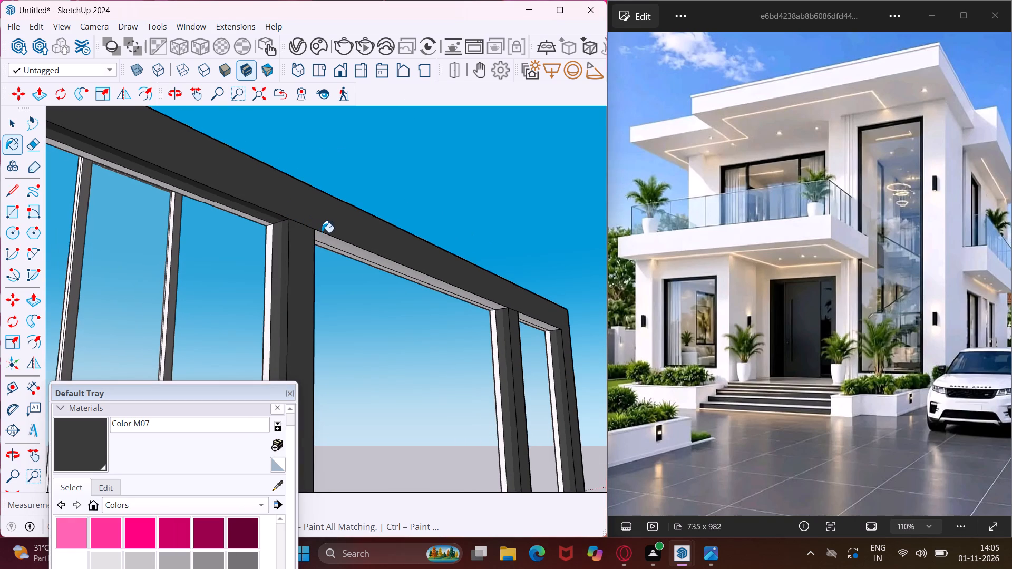
left_click(322, 233)
left_click(328, 236)
left_click(328, 239)
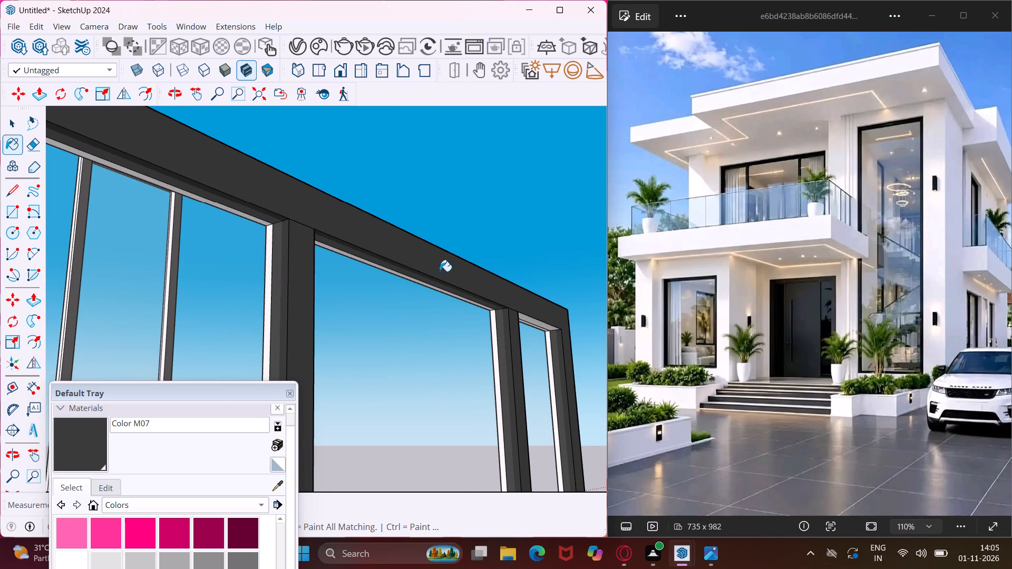
left_click(527, 319)
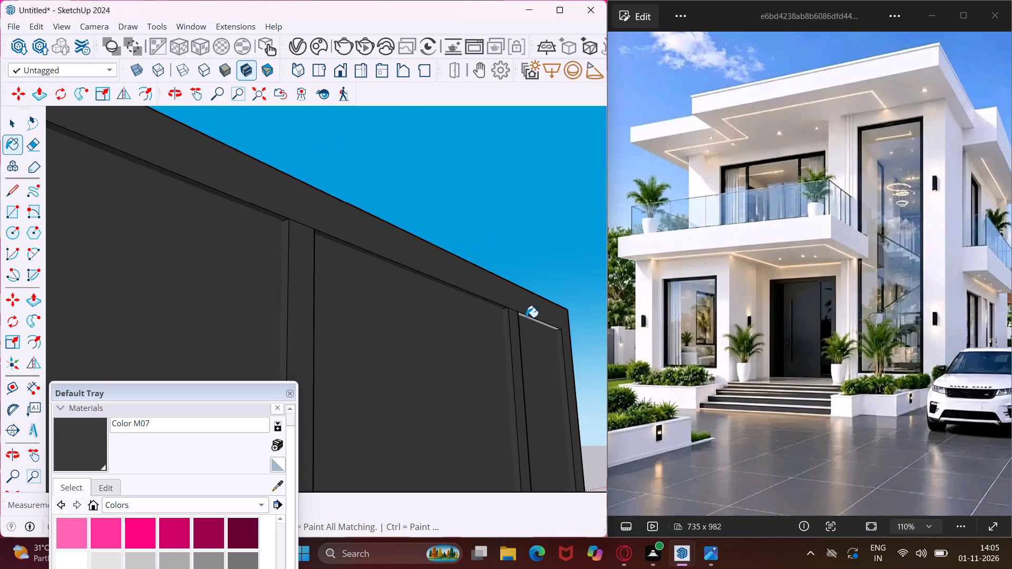
key("ctrl+z")
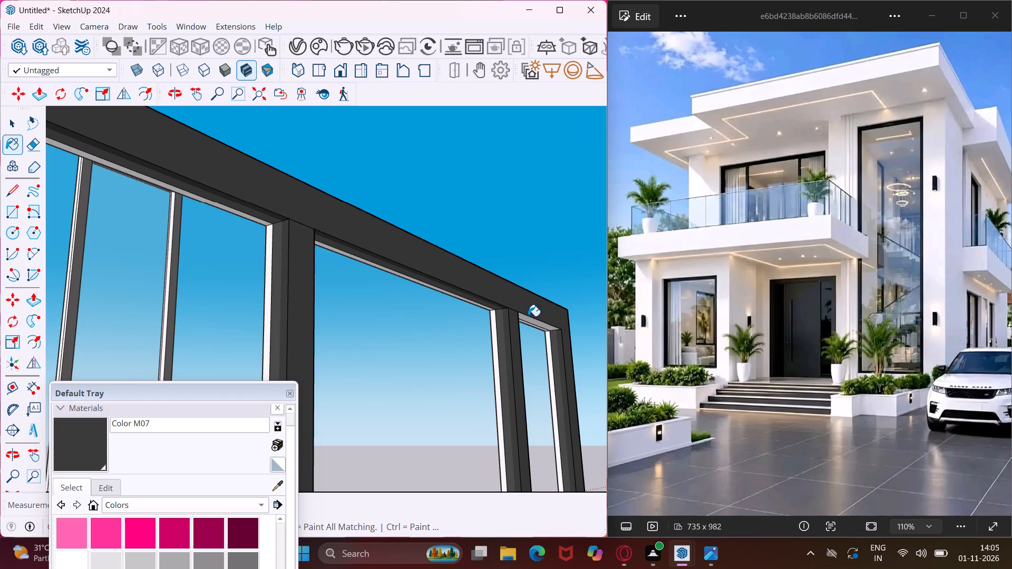
left_click(528, 316)
left_click(528, 319)
Paint the remaining white side strips of both mullions and the far jamb in the three-pane window with Color M07.
scroll(500, 292, "down", 5)
scroll(455, 272, "down", 4)
middle_click_drag(454, 271, 593, 309)
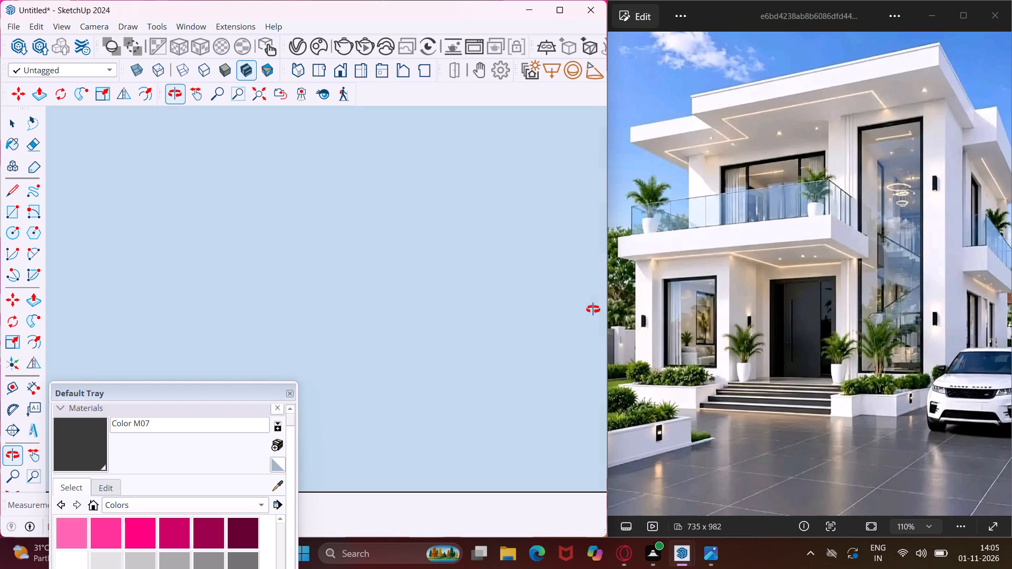
middle_click_drag(593, 309, 497, 413)
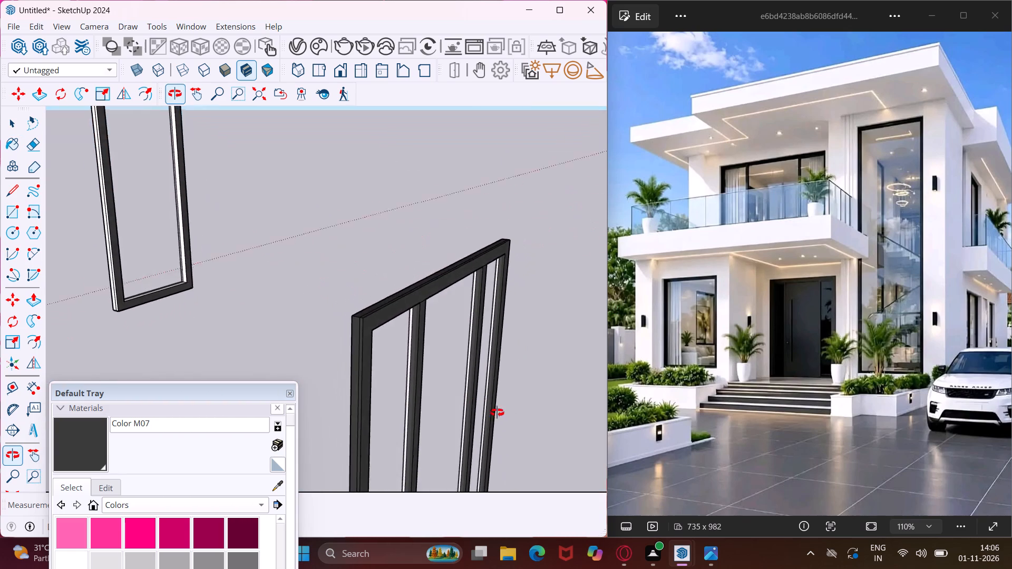
middle_click_drag(497, 413, 668, 447)
scroll(420, 331, "up", 4)
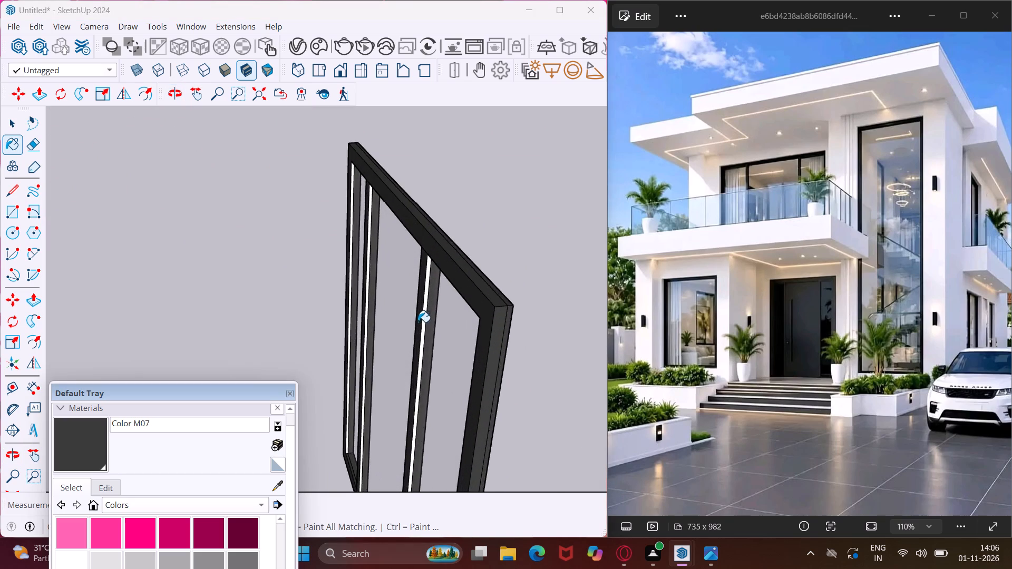
scroll(418, 321, "up", 8)
left_click(427, 313)
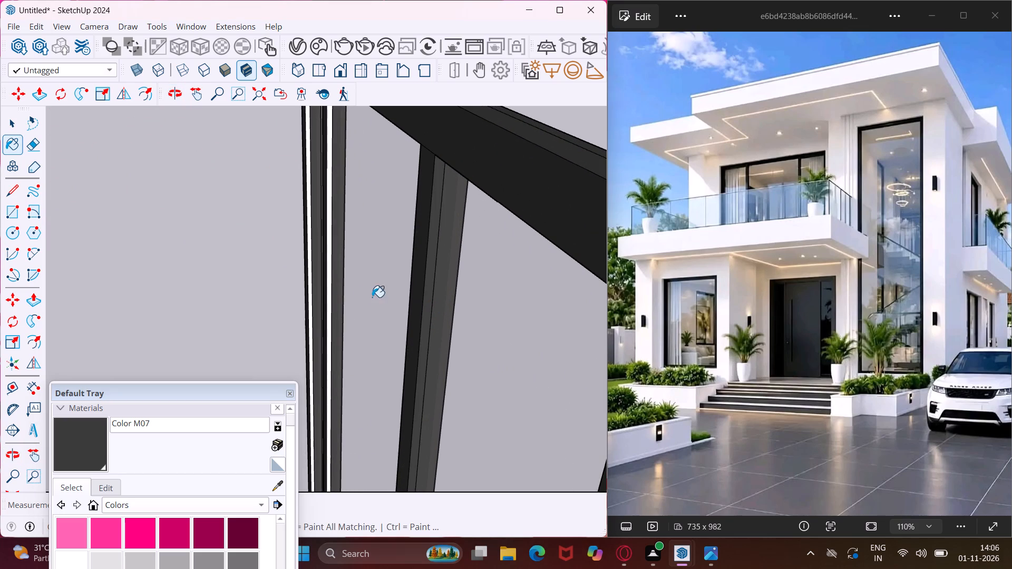
left_click(327, 286)
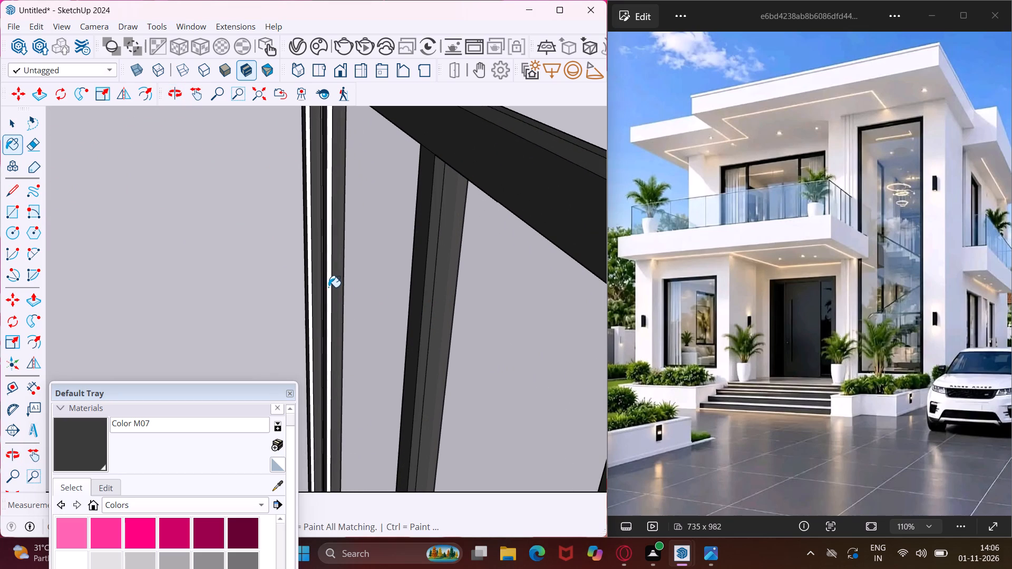
left_click(328, 287)
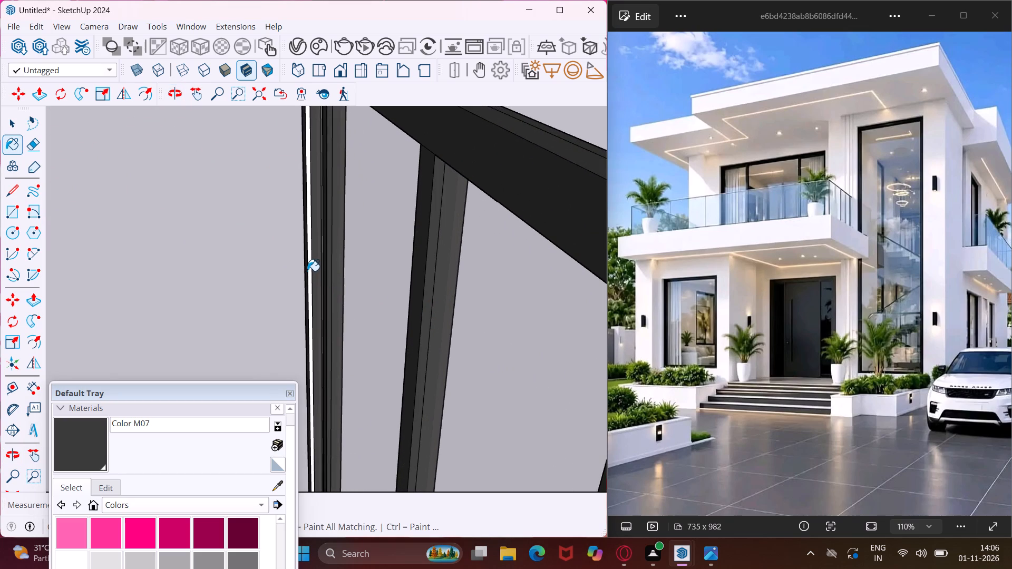
left_click(308, 262)
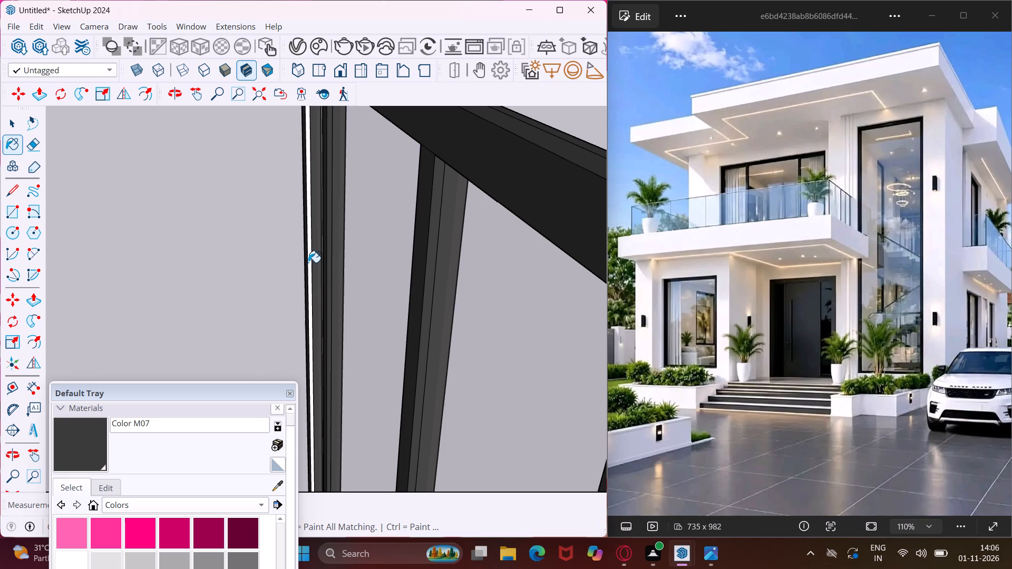
left_click(309, 262)
scroll(307, 256, "down", 3)
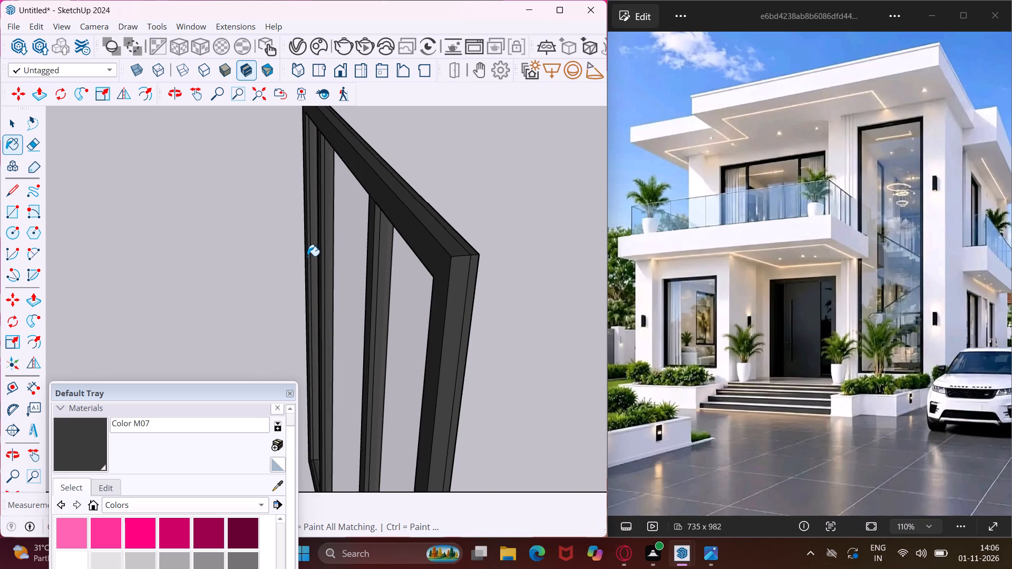
Paint the top rail's remaining underside strips, seen from the three-pane window's opposite face, with Color M07 in each pane.
middle_click_drag(315, 256, 460, 107)
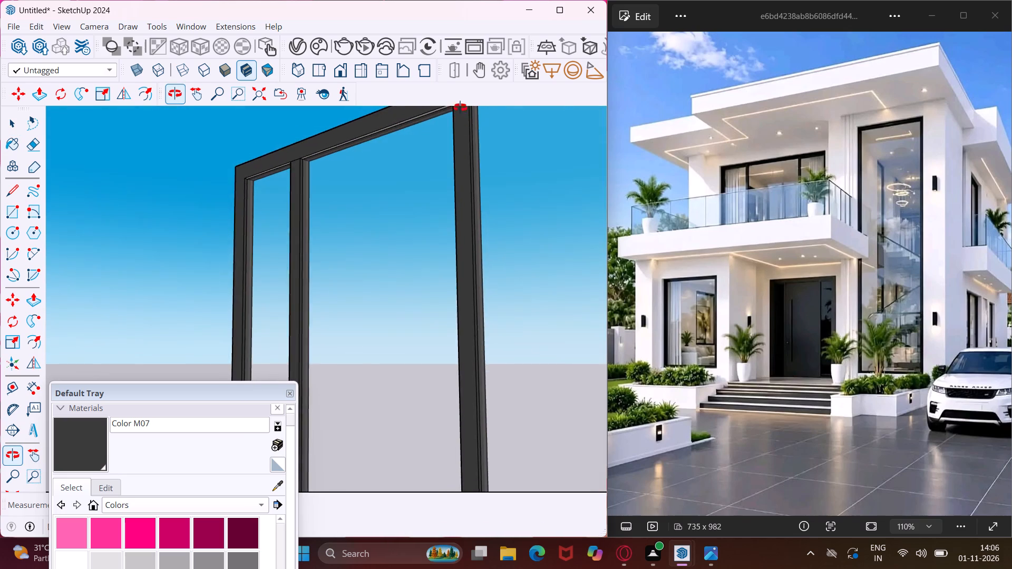
middle_click_drag(460, 107, 455, 101)
scroll(289, 165, "up", 13)
left_click(283, 173)
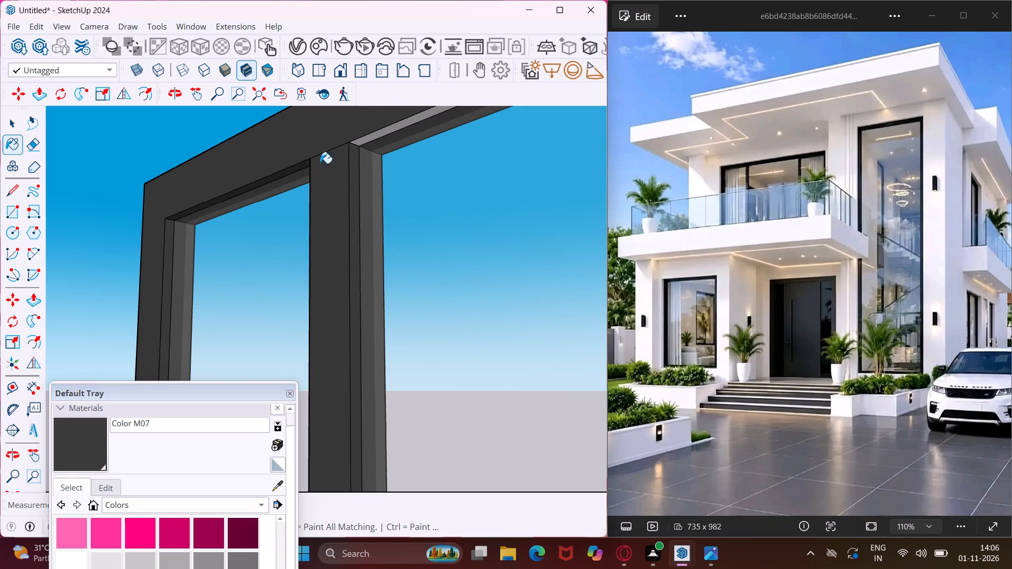
left_click(358, 143)
scroll(300, 164, "down", 6)
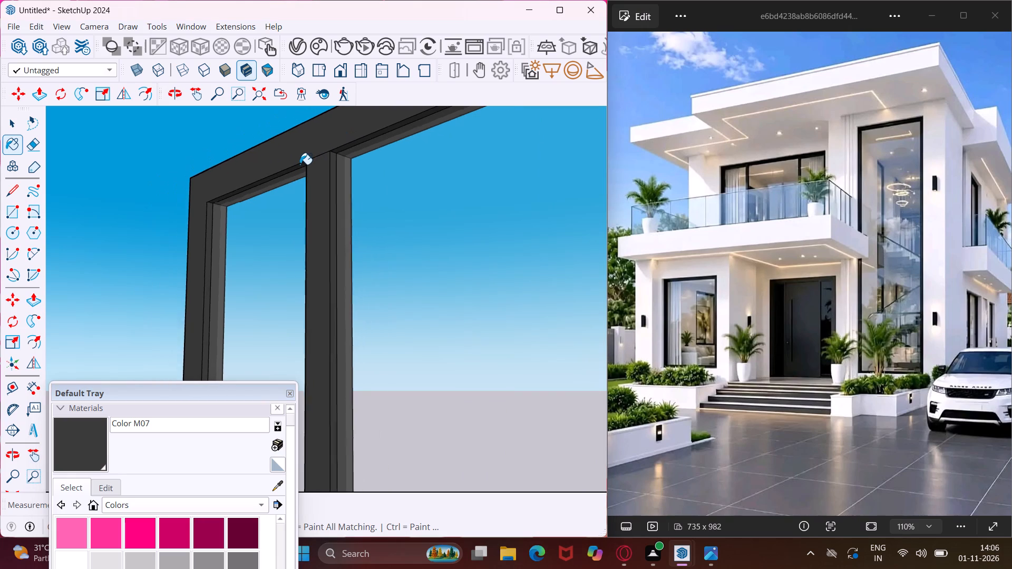
scroll(300, 164, "down", 12)
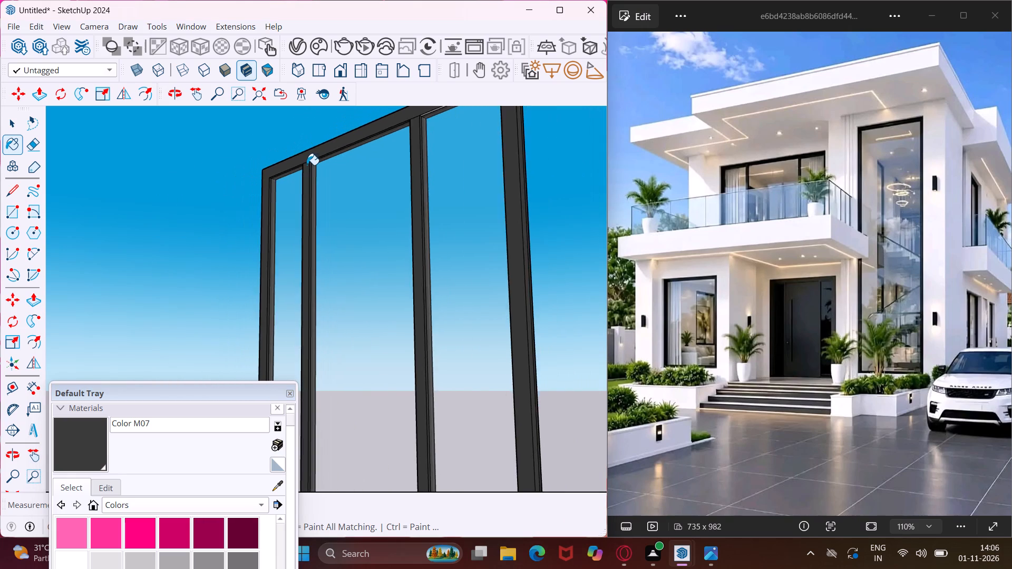
scroll(307, 165, "down", 2)
scroll(406, 124, "up", 10)
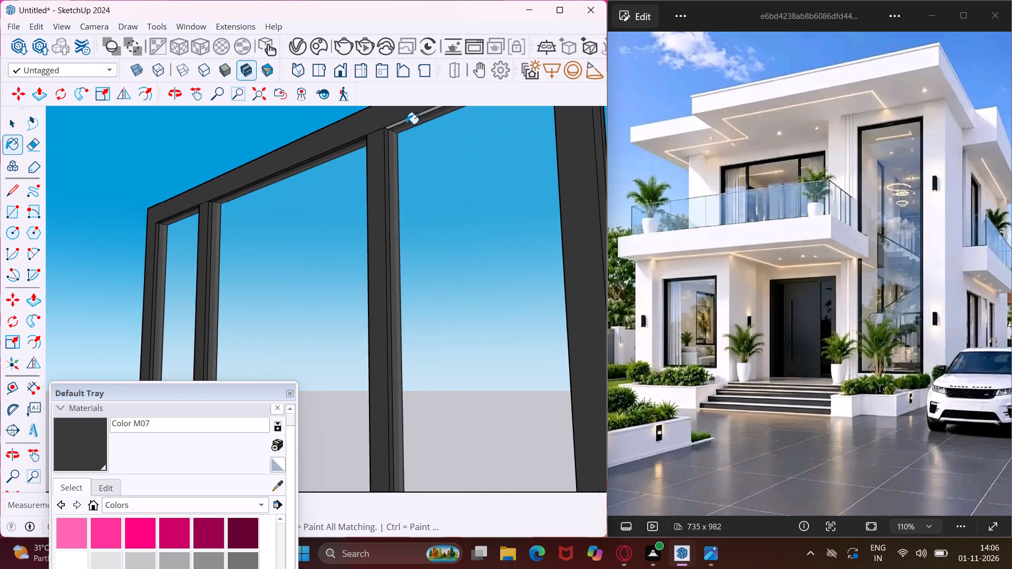
scroll(406, 124, "up", 6)
left_click(401, 121)
Paint the white front face of the tall single-pane window's frame with Color M07.
middle_click_drag(369, 124, 368, 136)
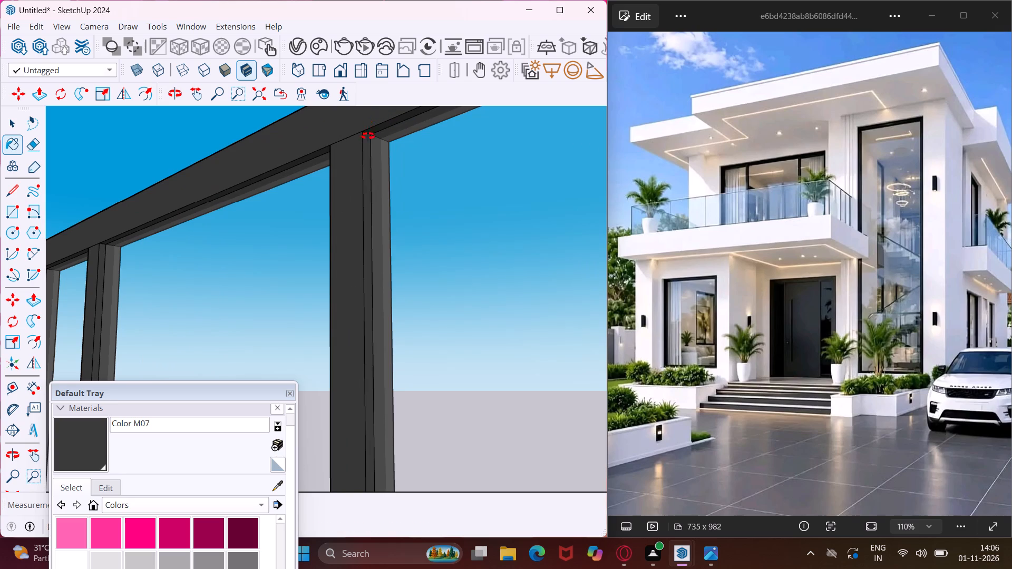
middle_click_drag(368, 136, 365, 271)
scroll(353, 249, "down", 11)
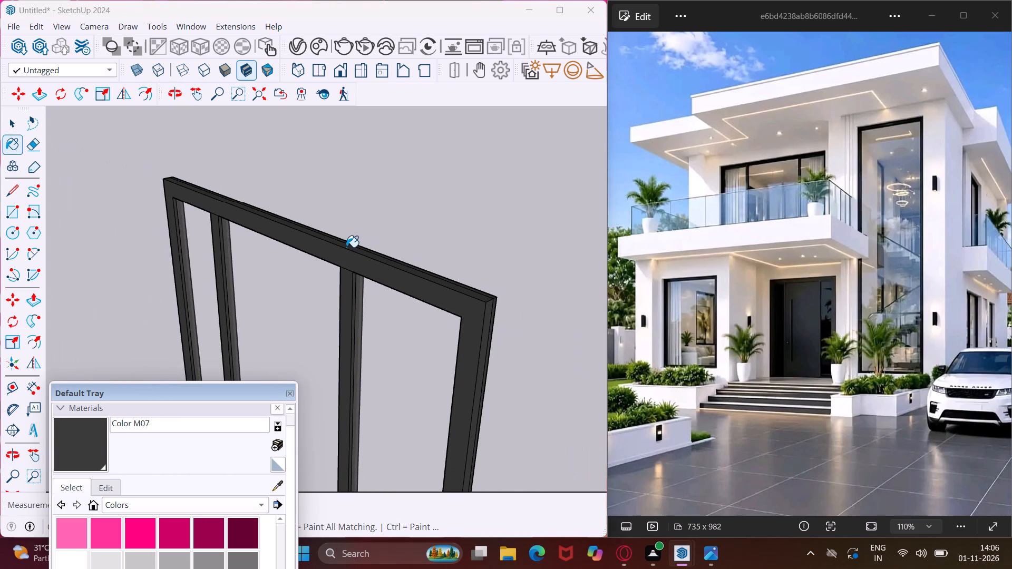
scroll(346, 247, "down", 8)
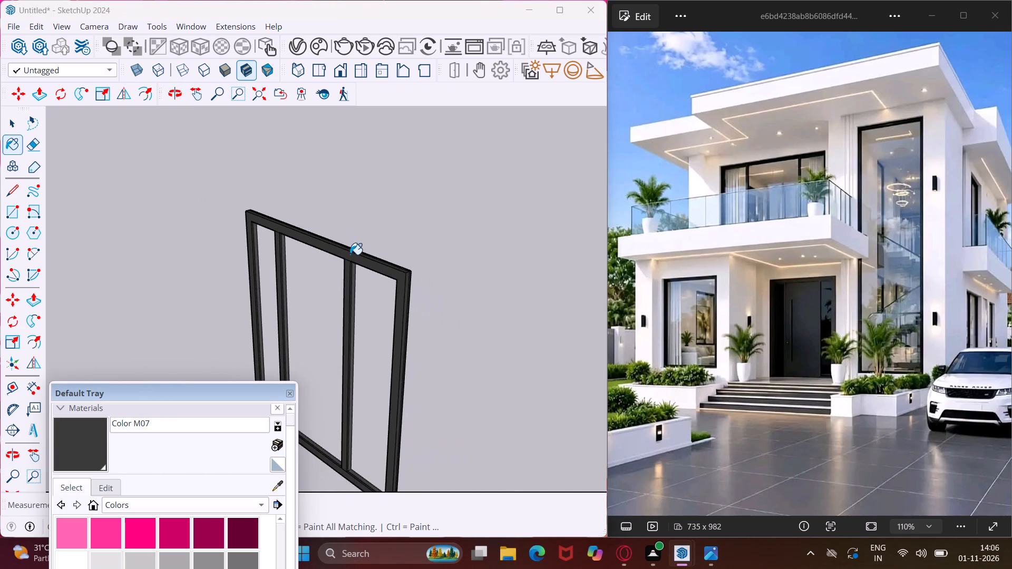
scroll(333, 251, "down", 7)
middle_click_drag(335, 259, 651, 330)
scroll(484, 292, "down", 3)
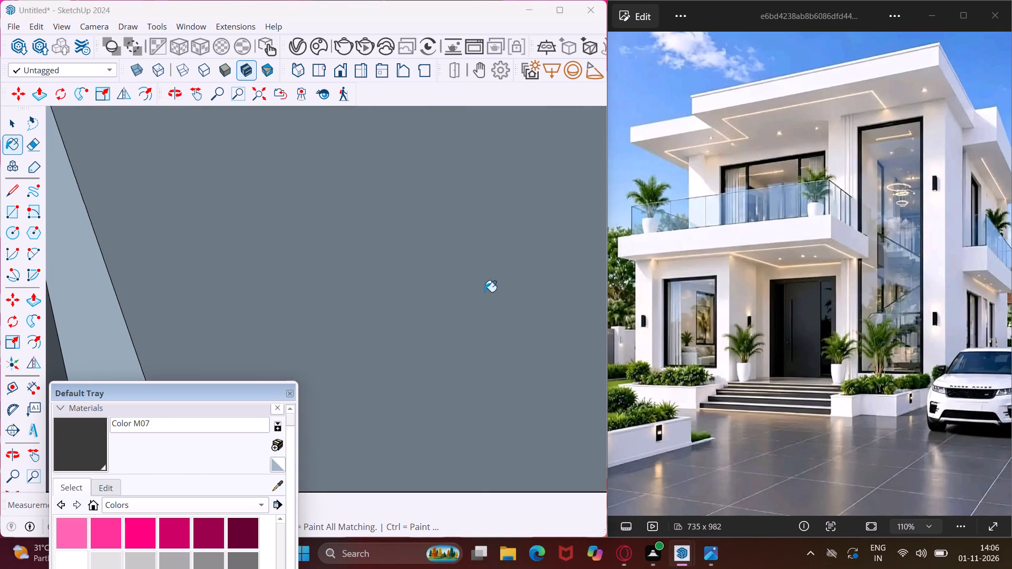
scroll(484, 292, "down", 9)
scroll(457, 395, "down", 4)
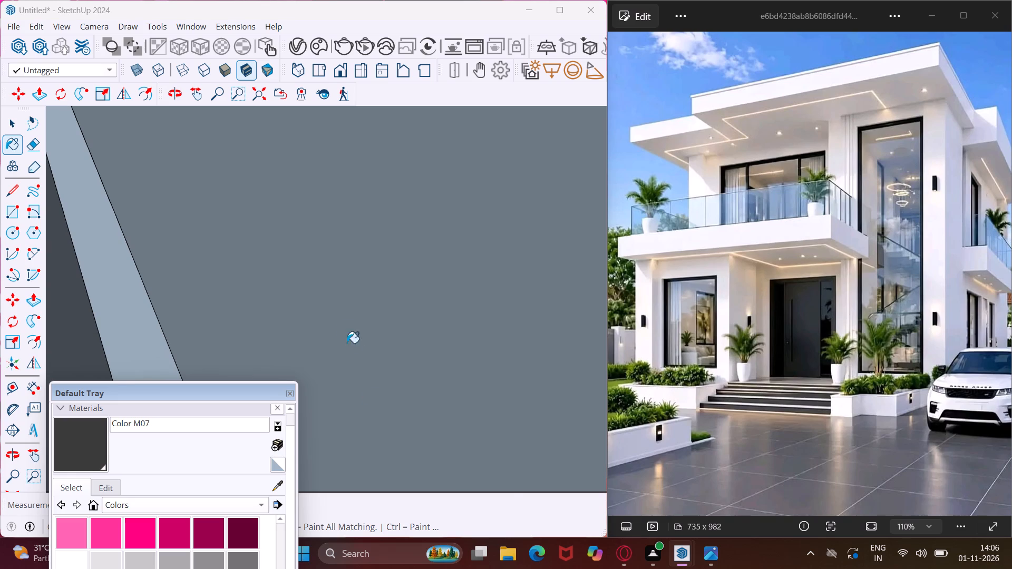
scroll(338, 330, "down", 7)
scroll(318, 282, "down", 20)
scroll(317, 266, "down", 6)
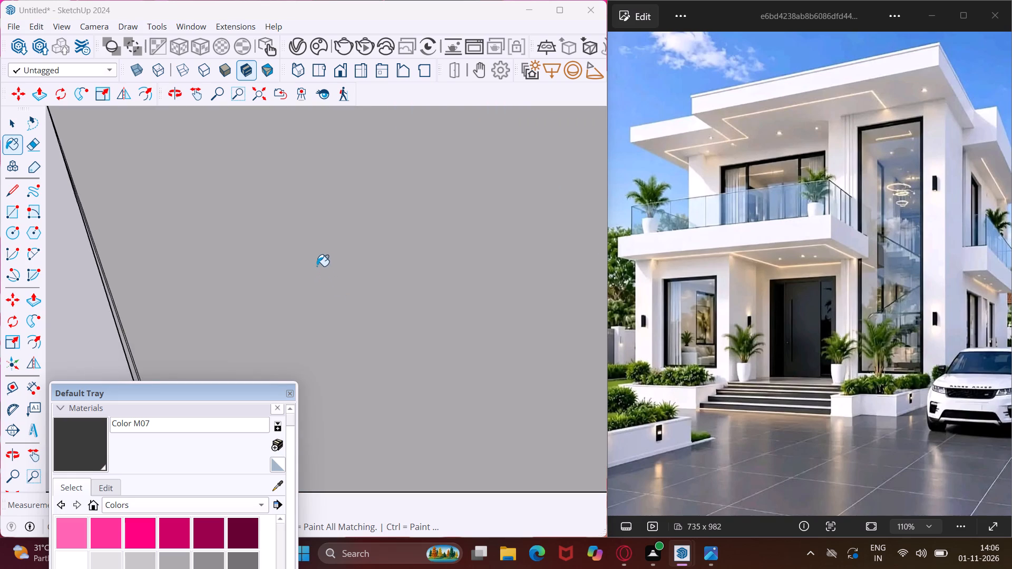
scroll(315, 266, "down", 20)
scroll(313, 267, "down", 15)
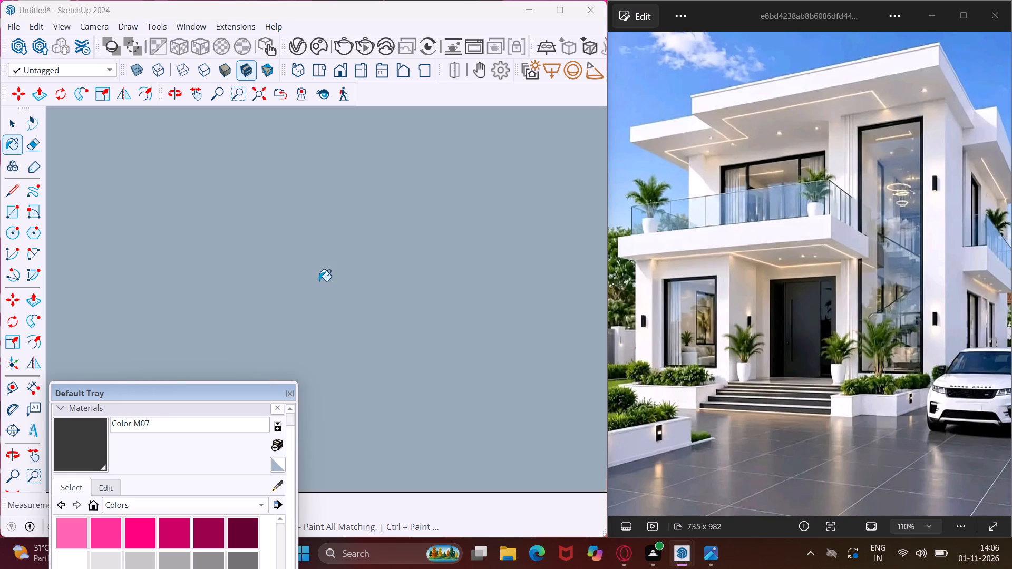
scroll(313, 272, "down", 20)
scroll(313, 272, "down", 15)
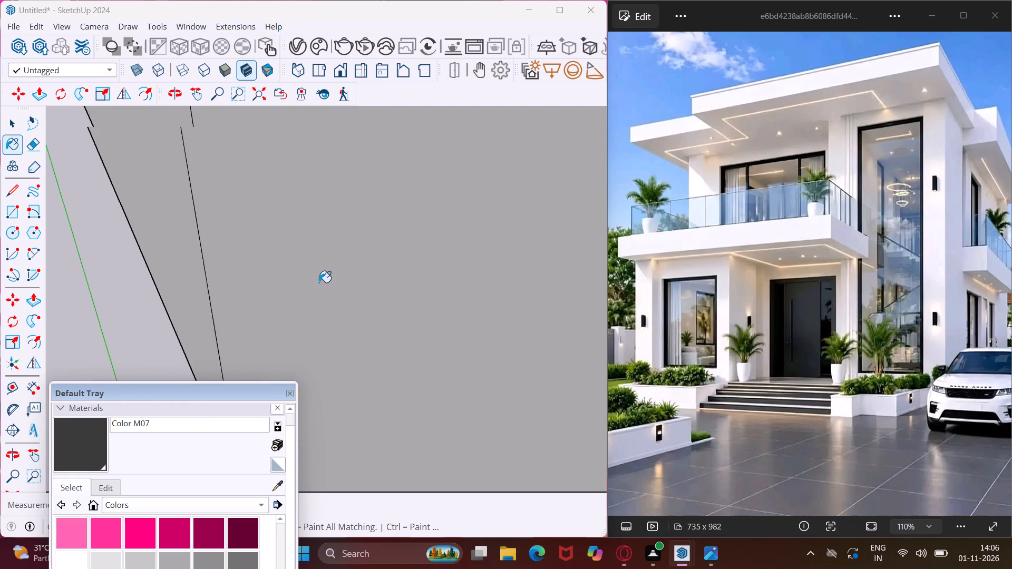
scroll(315, 277, "down", 20)
scroll(315, 277, "down", 16)
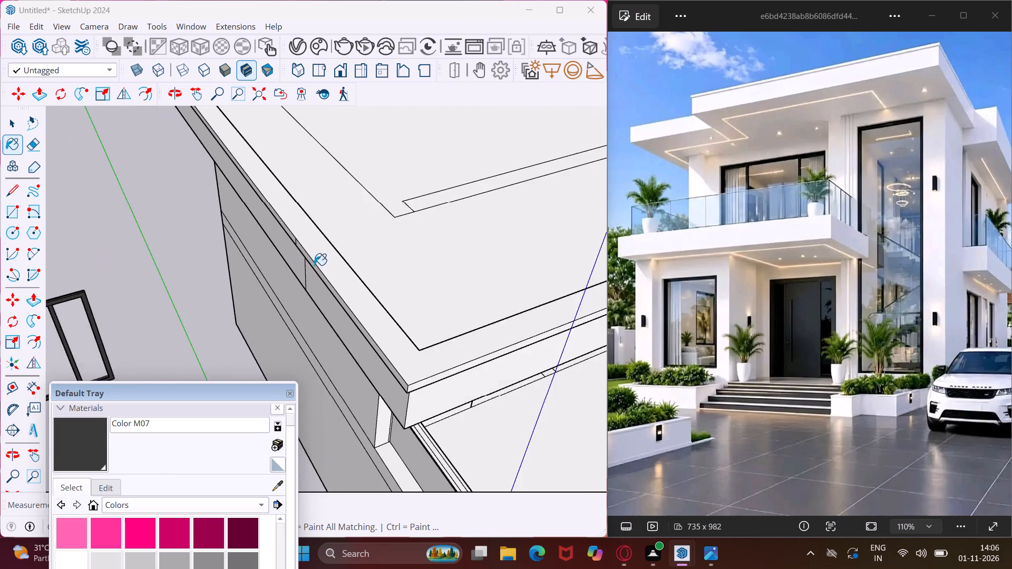
scroll(312, 263, "down", 14)
scroll(305, 255, "down", 17)
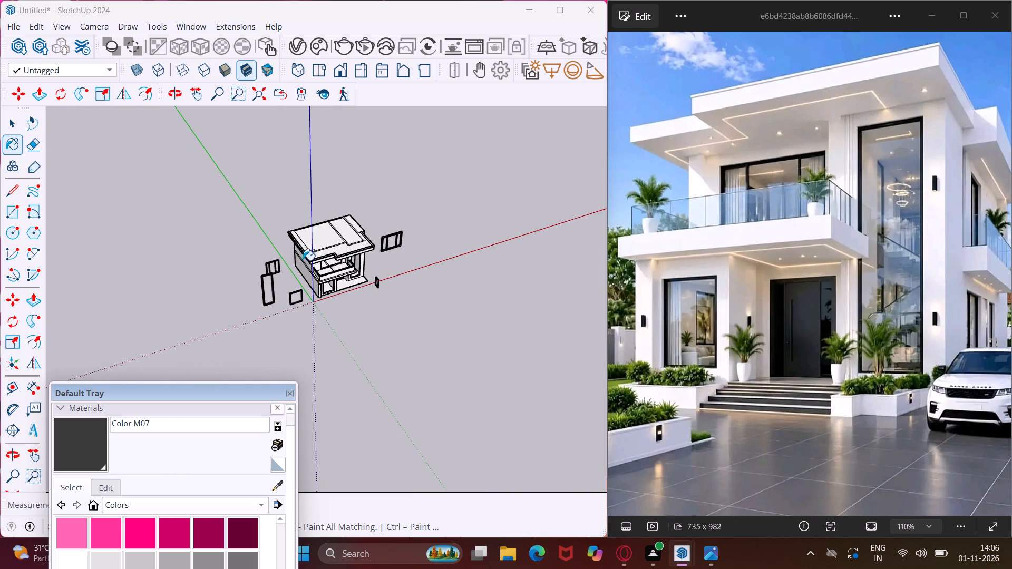
scroll(261, 289, "up", 19)
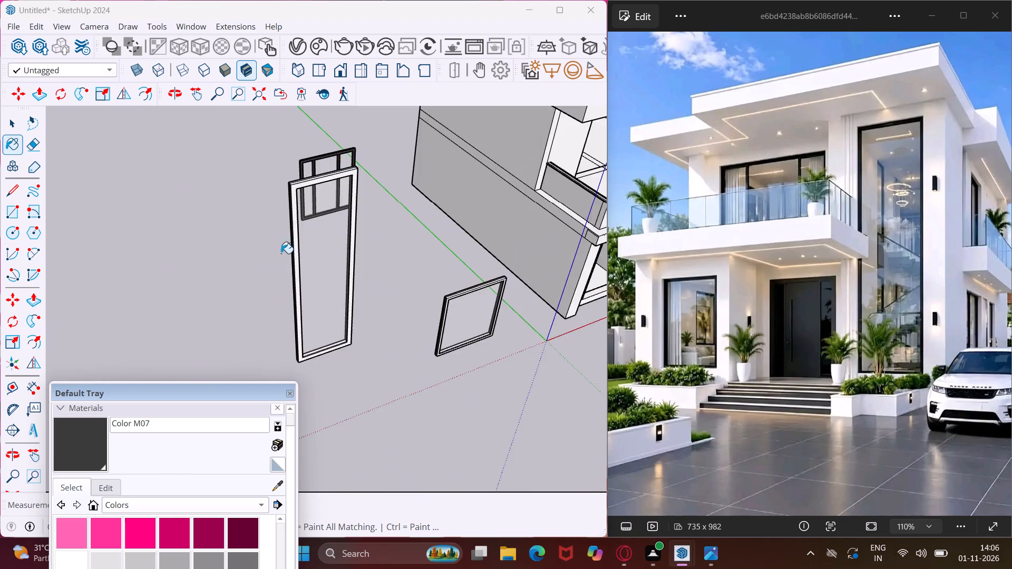
scroll(286, 243, "up", 9)
left_click(378, 288)
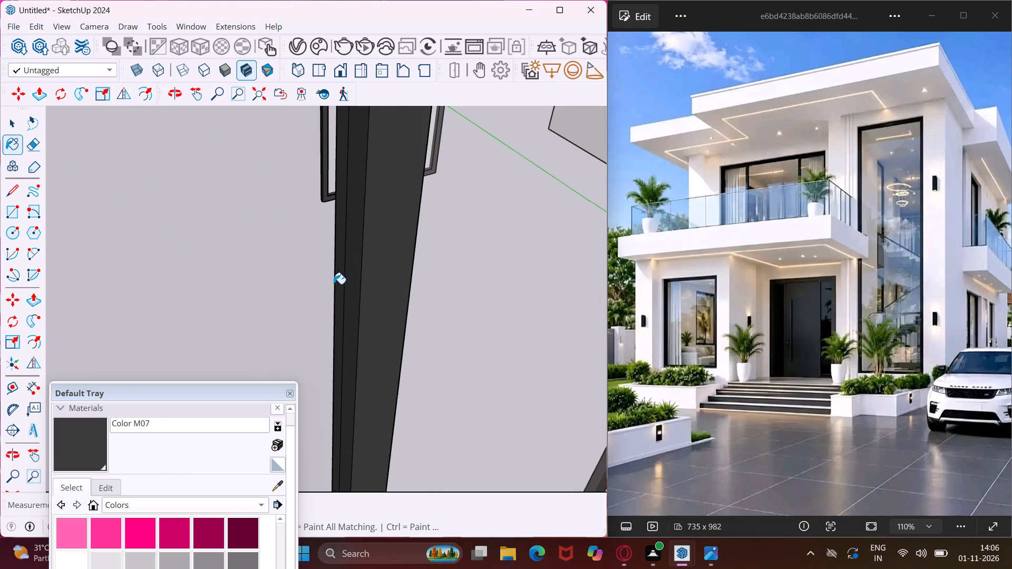
scroll(295, 272, "down", 6)
scroll(326, 158, "up", 5)
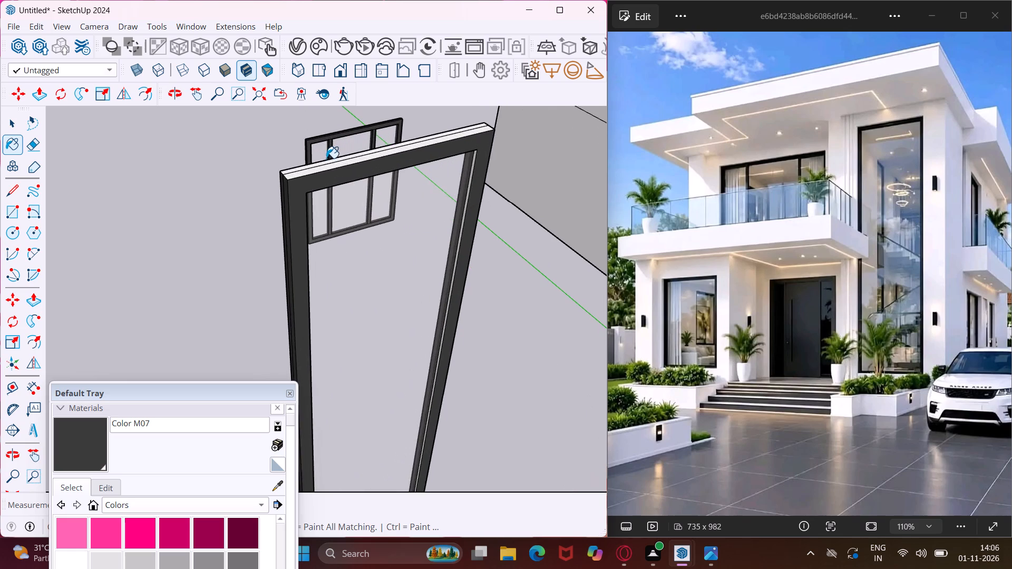
Paint the top faces of the tall single-pane window's frame and its remaining light inner jamb strip with Color M07.
scroll(326, 164, "up", 8)
left_click(320, 169)
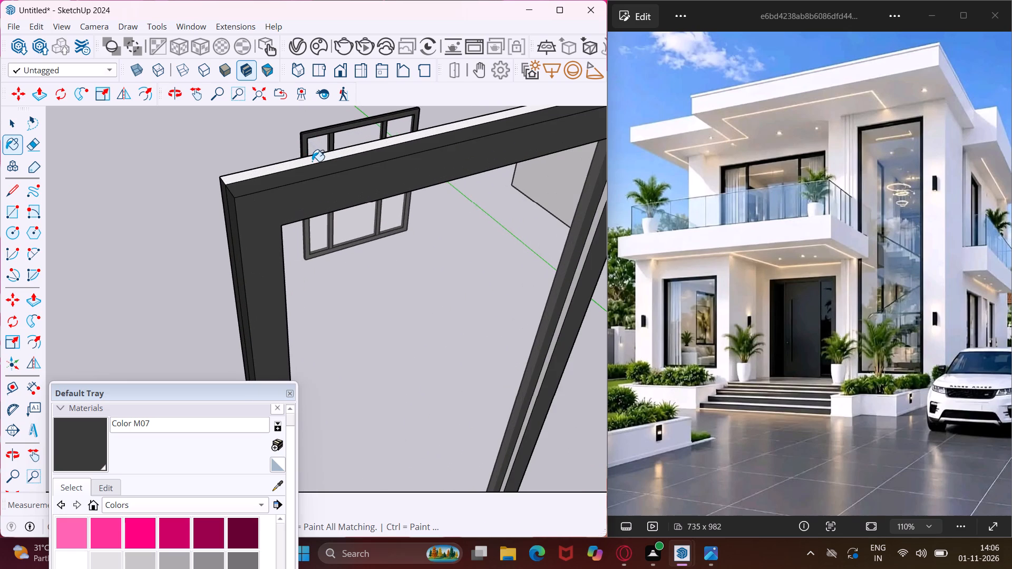
left_click(312, 161)
scroll(301, 169, "down", 4)
scroll(536, 155, "up", 2)
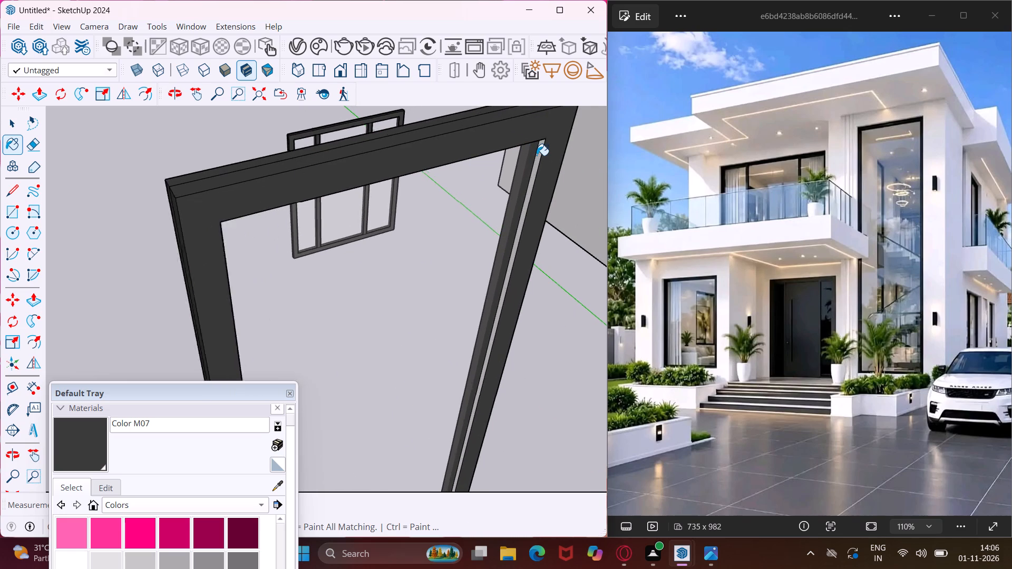
scroll(537, 155, "up", 6)
left_click(541, 151)
middle_click_drag(541, 151, 572, 74)
scroll(527, 143, "down", 10)
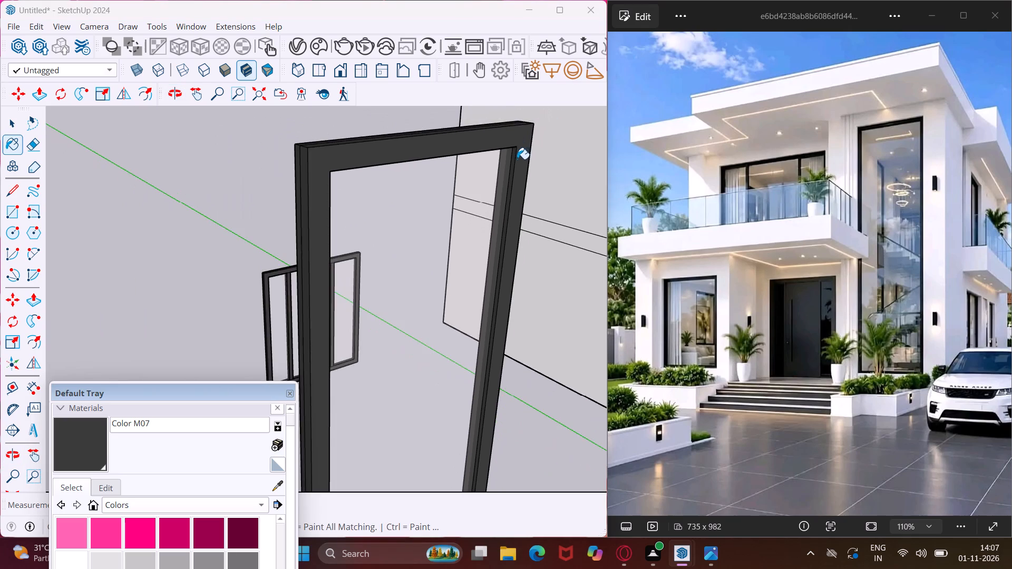
Paint the upward-facing inner strips of the tall window's bottom rail with Color M07 on both sides of the glass.
scroll(517, 159, "down", 13)
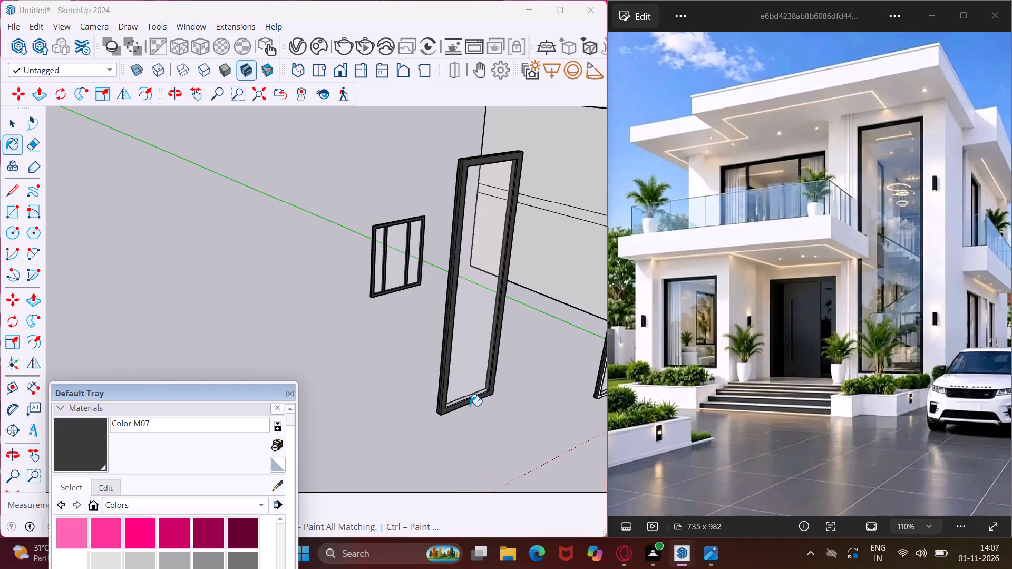
scroll(470, 406, "up", 15)
scroll(510, 377, "up", 5)
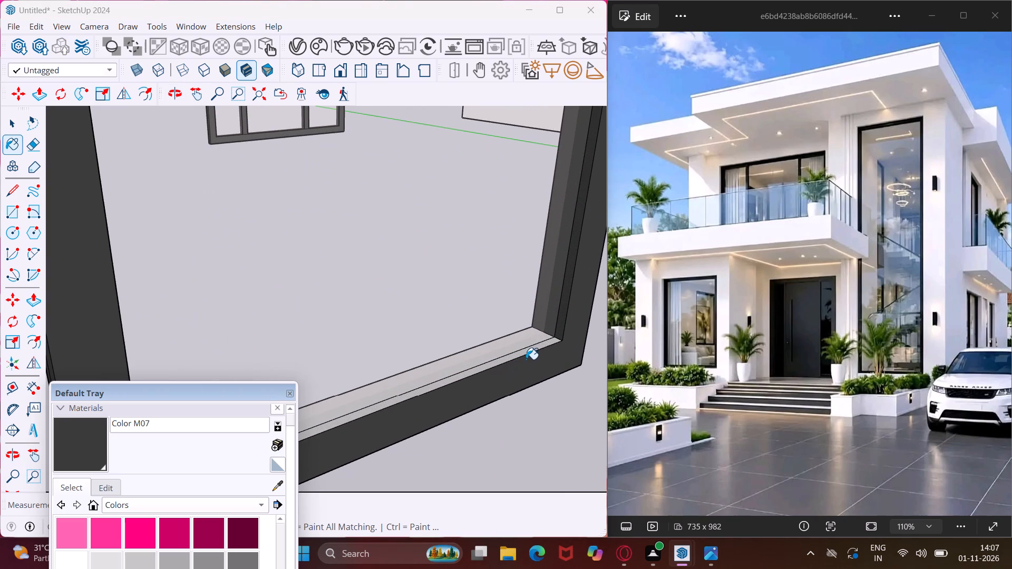
left_click(540, 347)
scroll(546, 348, "down", 11)
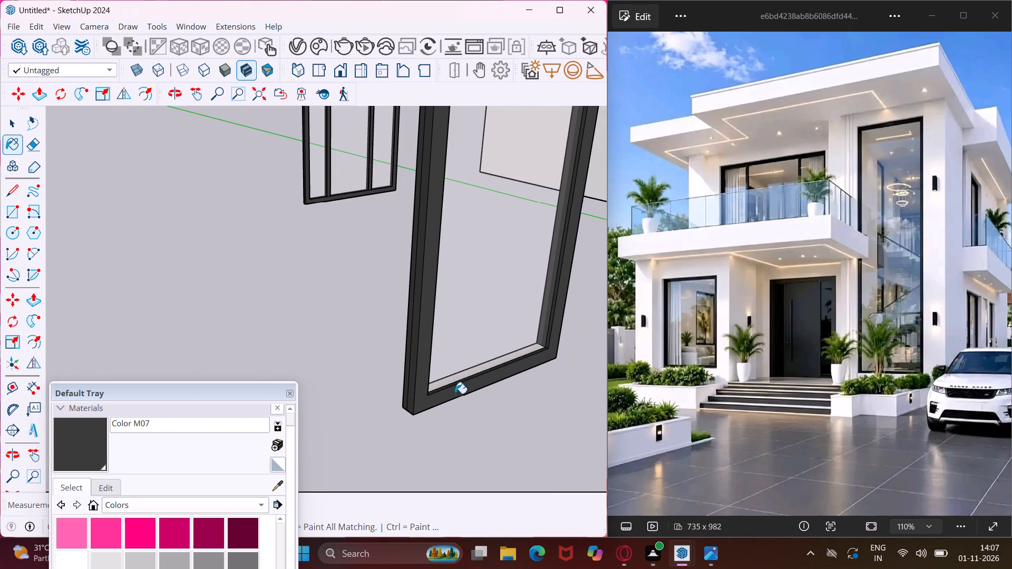
middle_click_drag(417, 399, 800, 349)
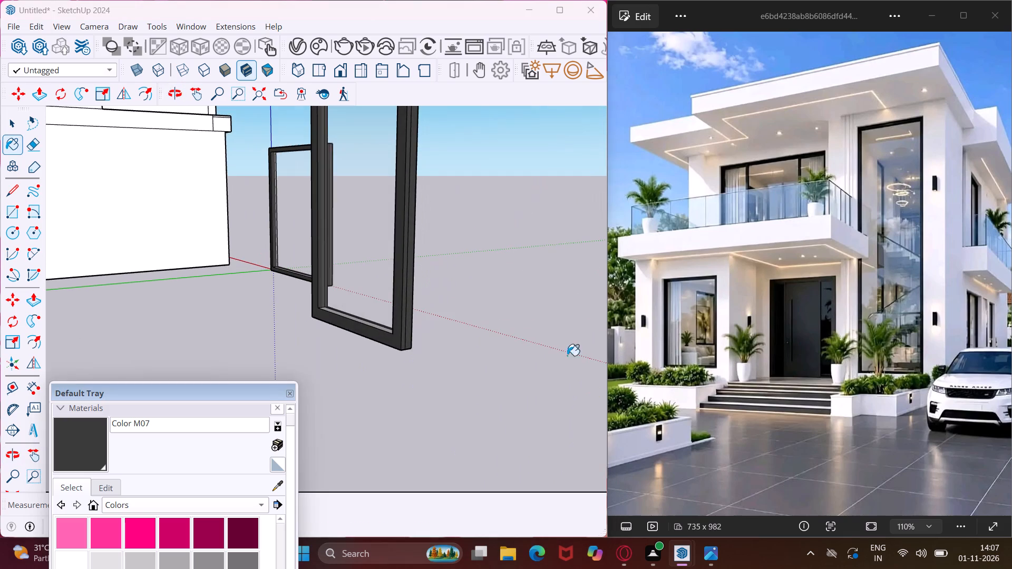
scroll(378, 336, "up", 12)
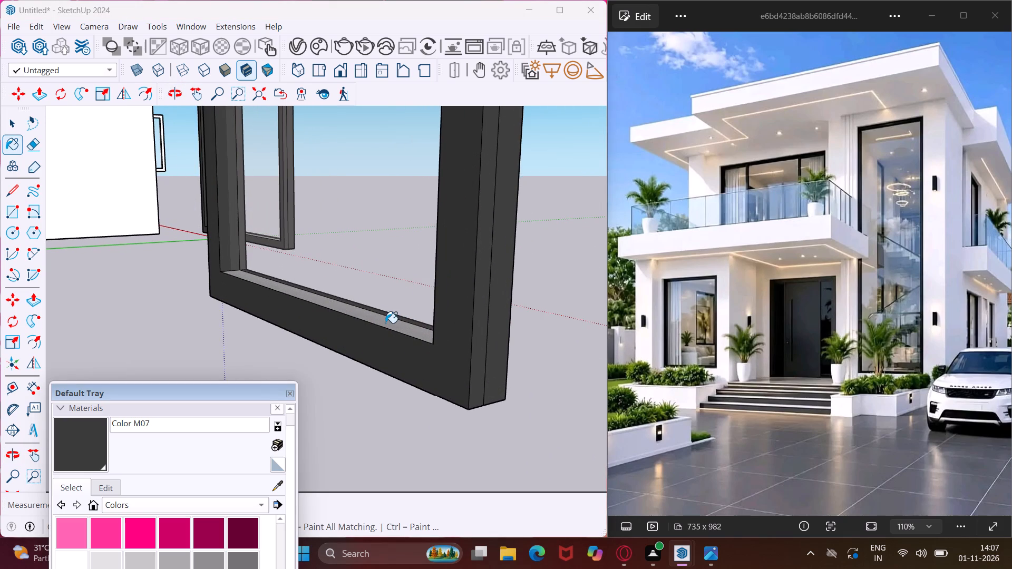
left_click(389, 326)
Paint the tall window's remaining white inner jamb strips and the white outer side of its frame with Color M07.
middle_click_drag(391, 329, 706, 307)
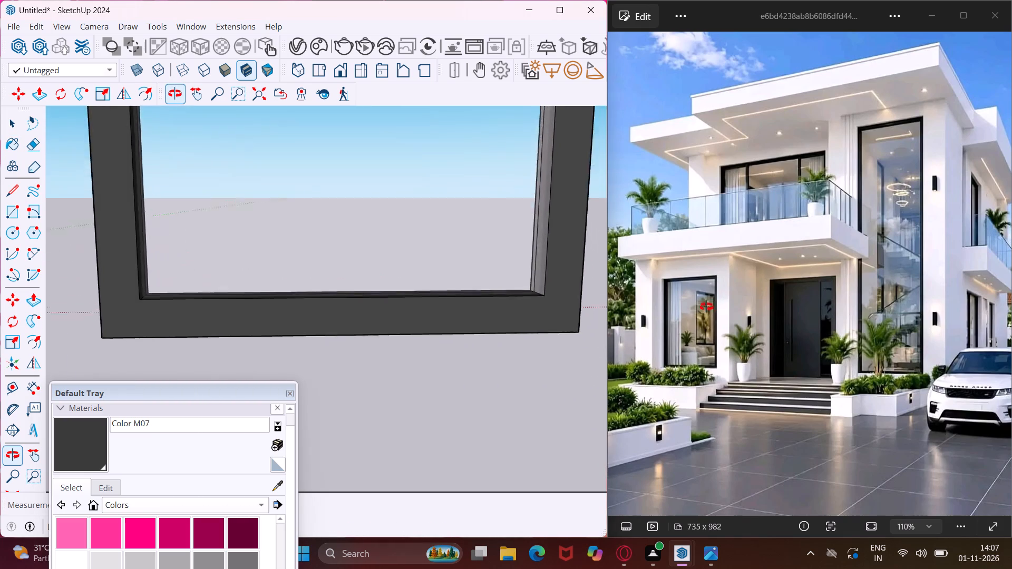
middle_click_drag(706, 307, 807, 300)
scroll(502, 272, "up", 3)
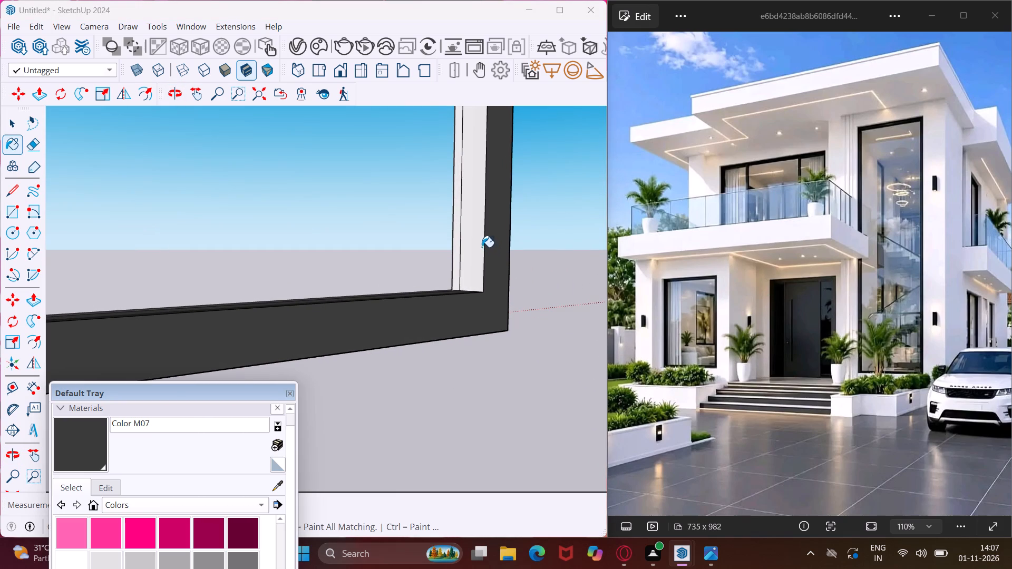
left_click(481, 247)
scroll(481, 247, "down", 5)
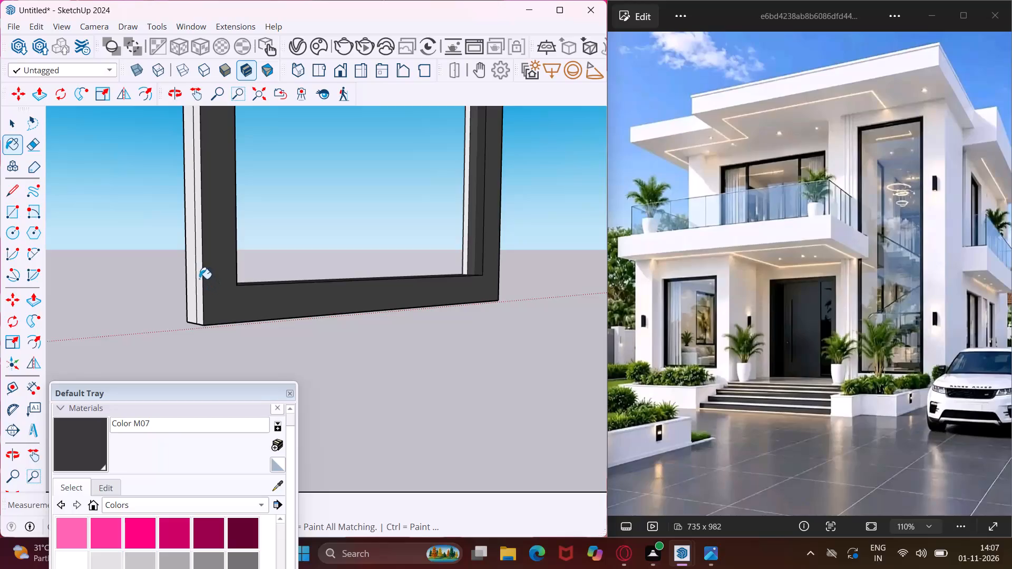
left_click(198, 278)
left_click(193, 272)
middle_click_drag(193, 272, 403, 298)
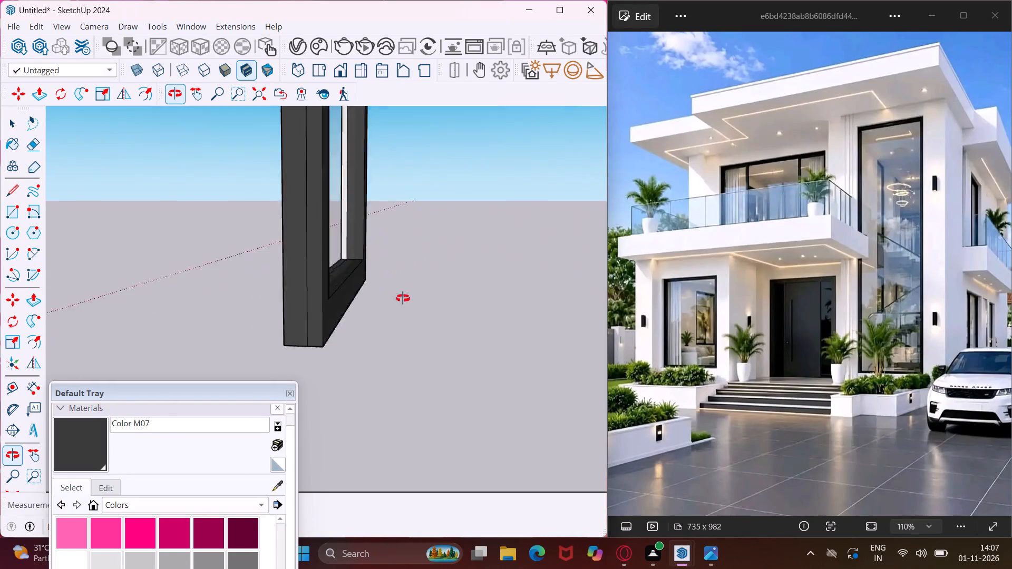
middle_click_drag(403, 298, 458, 310)
scroll(298, 252, "up", 7)
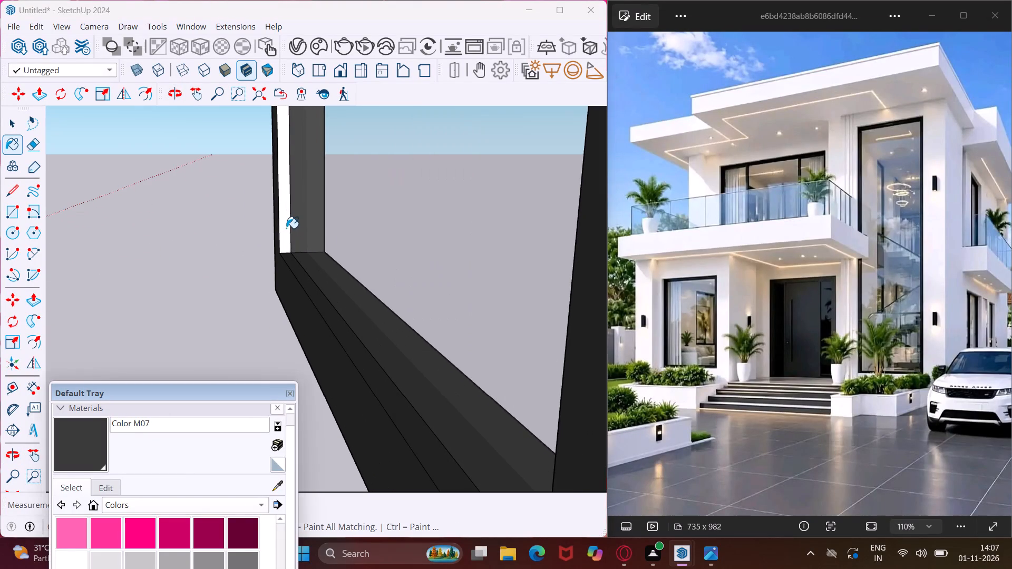
left_click(286, 228)
Paint the underside strips of the tall window's top rail with Color M07 on both sides of the glass.
scroll(285, 247, "down", 20)
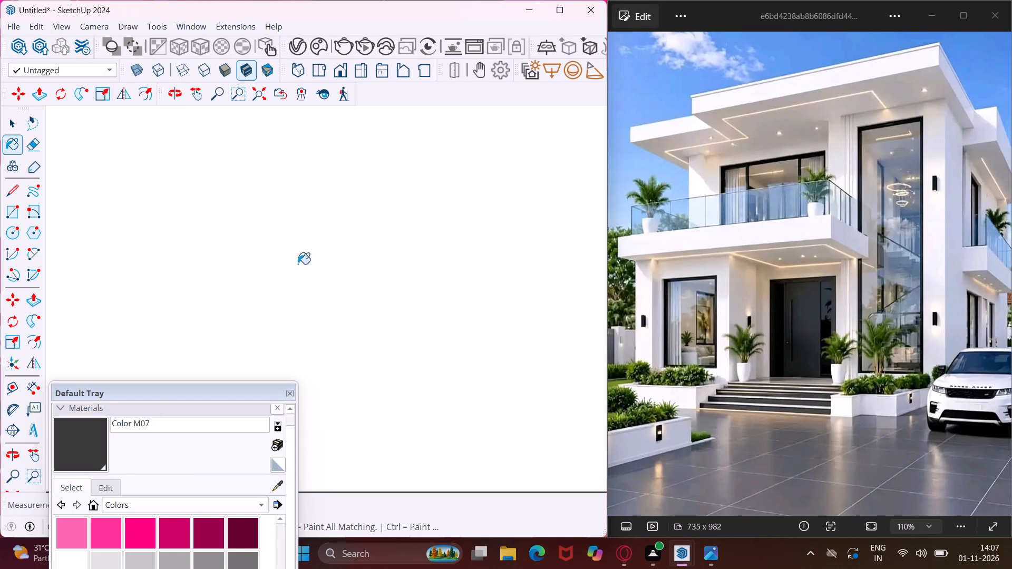
middle_click_drag(298, 264, 721, 252)
scroll(473, 286, "down", 7)
scroll(421, 277, "down", 11)
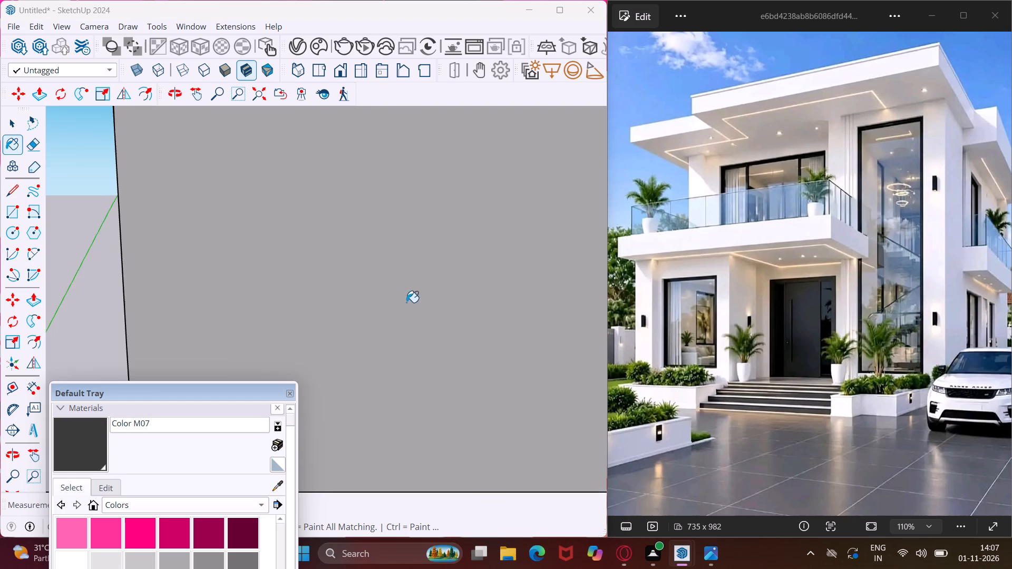
scroll(406, 302, "down", 20)
scroll(406, 302, "down", 9)
scroll(361, 314, "down", 5)
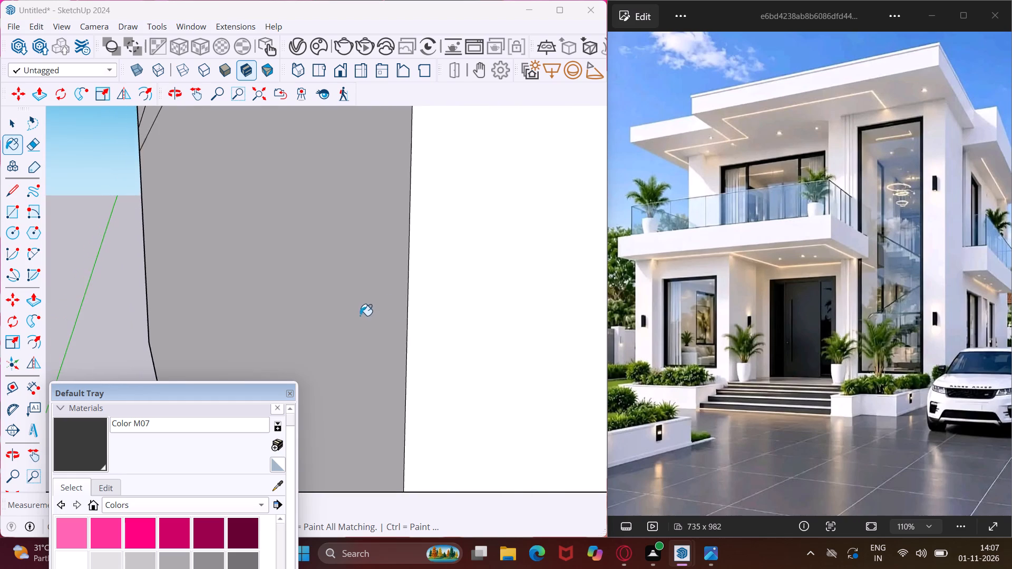
scroll(360, 316, "down", 20)
scroll(360, 316, "down", 17)
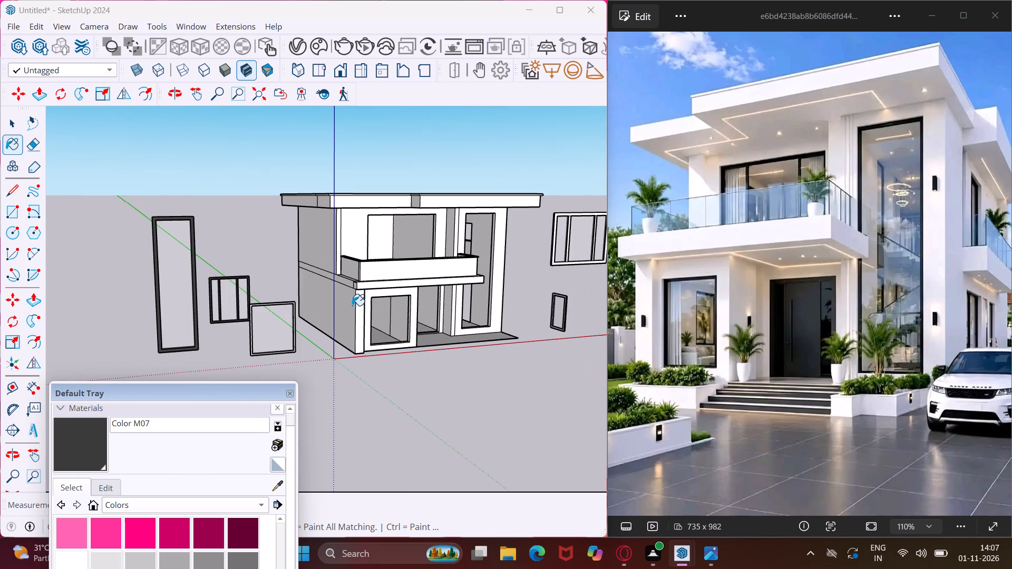
scroll(150, 240, "up", 17)
middle_click_drag(276, 229, 335, 134)
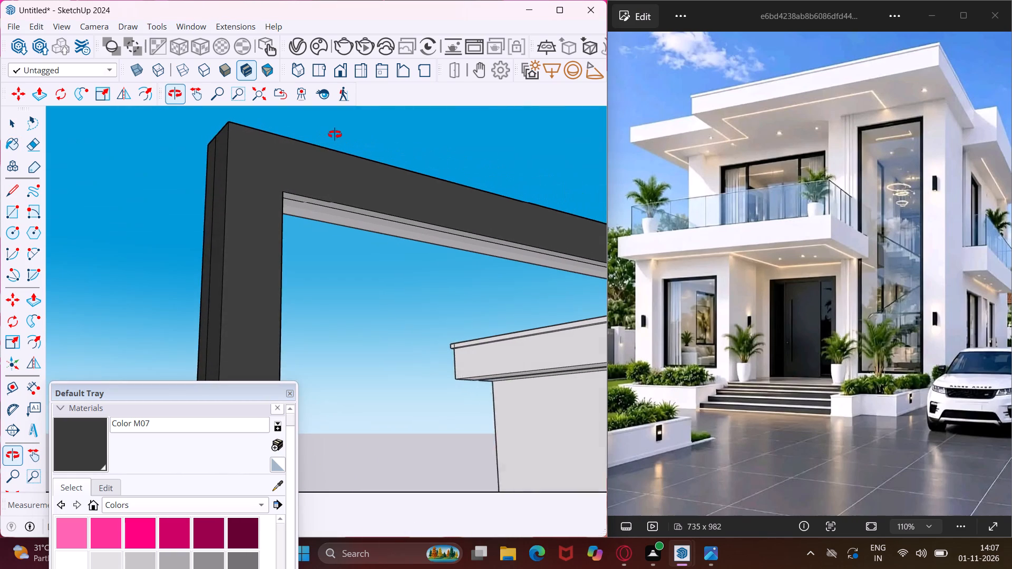
middle_click_drag(335, 134, 339, 134)
scroll(301, 197, "up", 3)
left_click(299, 200)
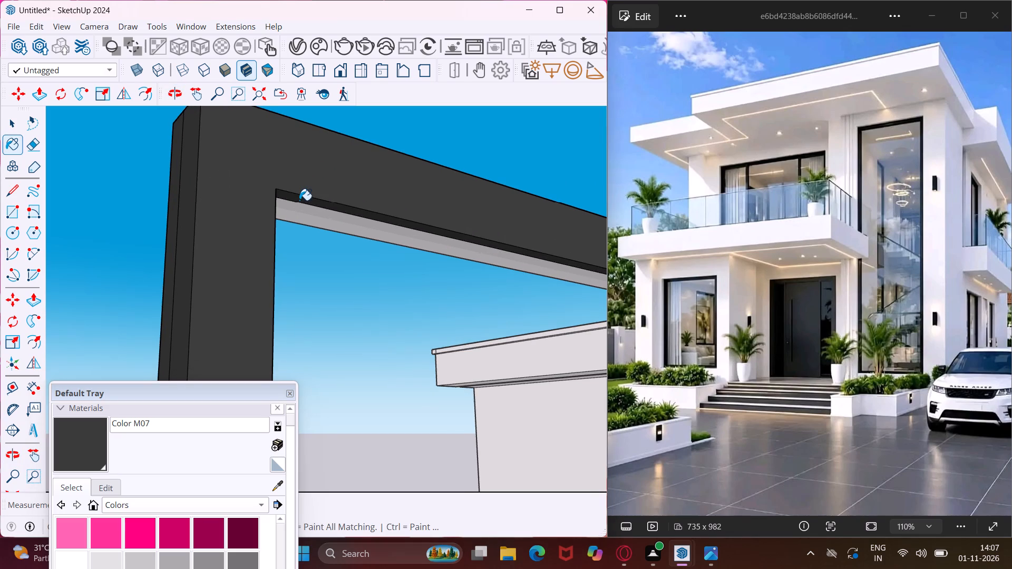
middle_click_drag(299, 200, 582, 193)
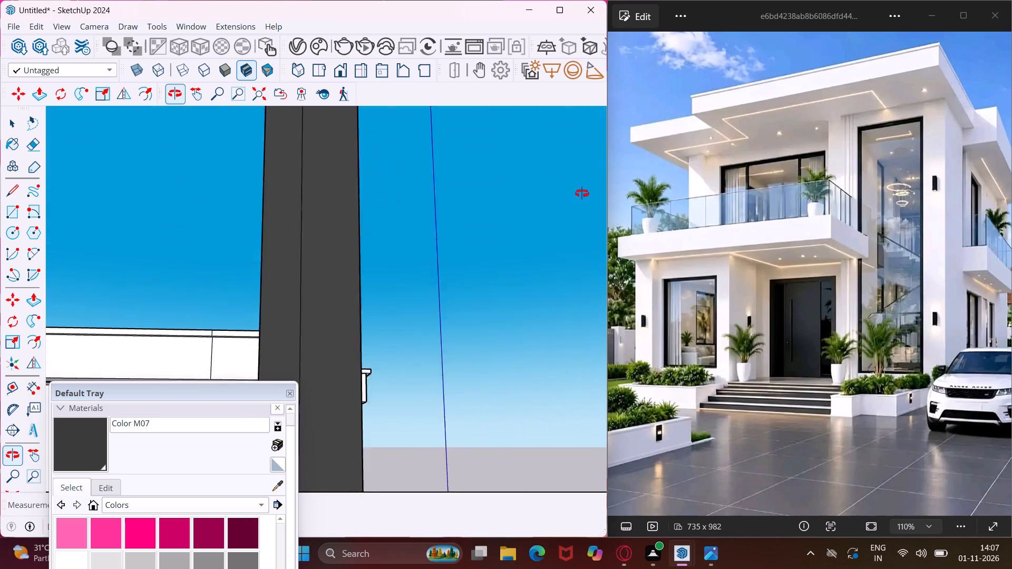
middle_click_drag(582, 193, 638, 203)
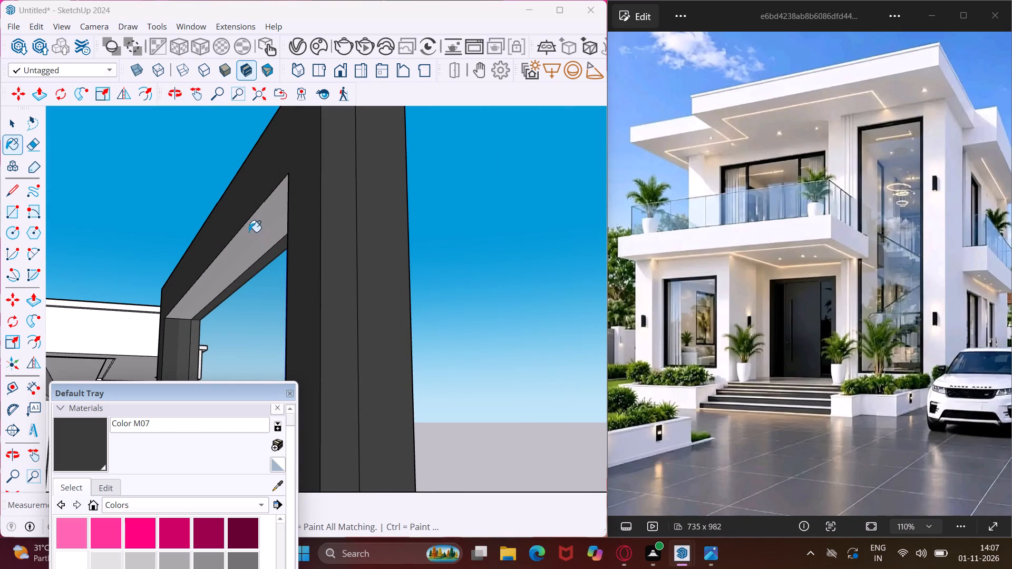
left_click(249, 232)
scroll(239, 223, "down", 5)
middle_click_drag(239, 224, 247, 307)
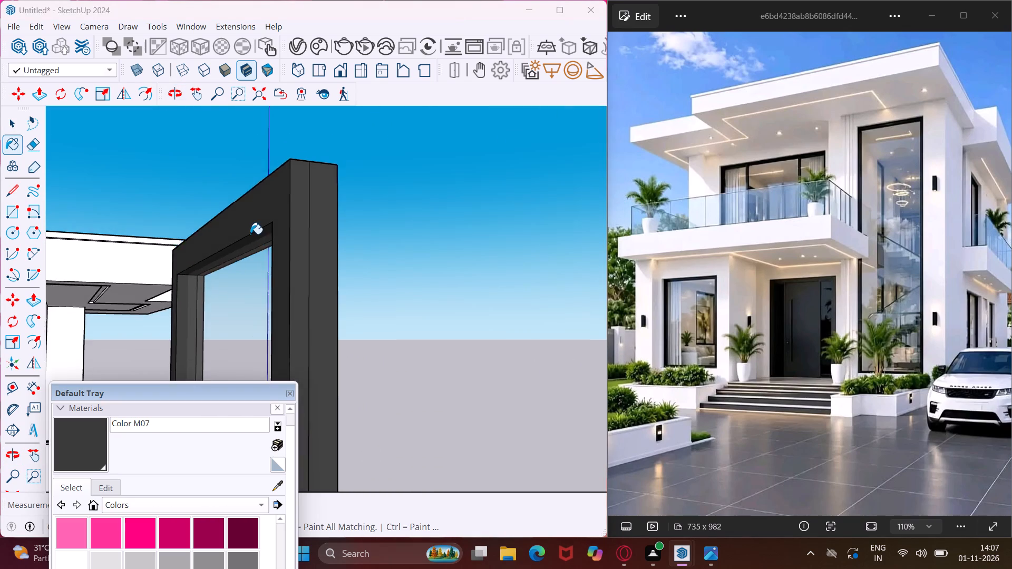
Paint the top edge and unpainted front face of the square single-pane window's frame with Color M07.
scroll(250, 234, "down", 17)
scroll(257, 220, "down", 13)
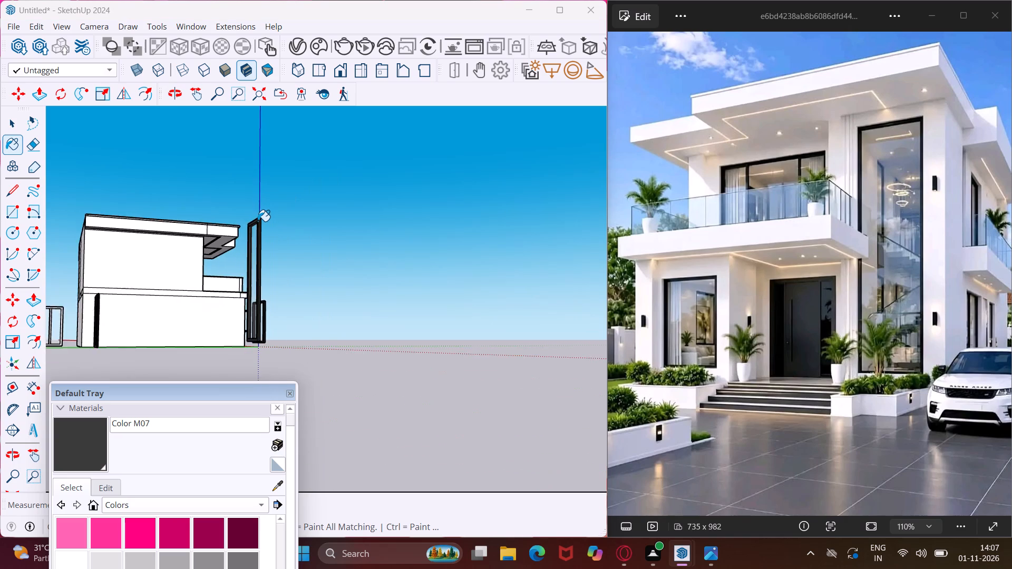
scroll(258, 221, "down", 4)
middle_click_drag(258, 227, 239, 321)
scroll(257, 331, "up", 4)
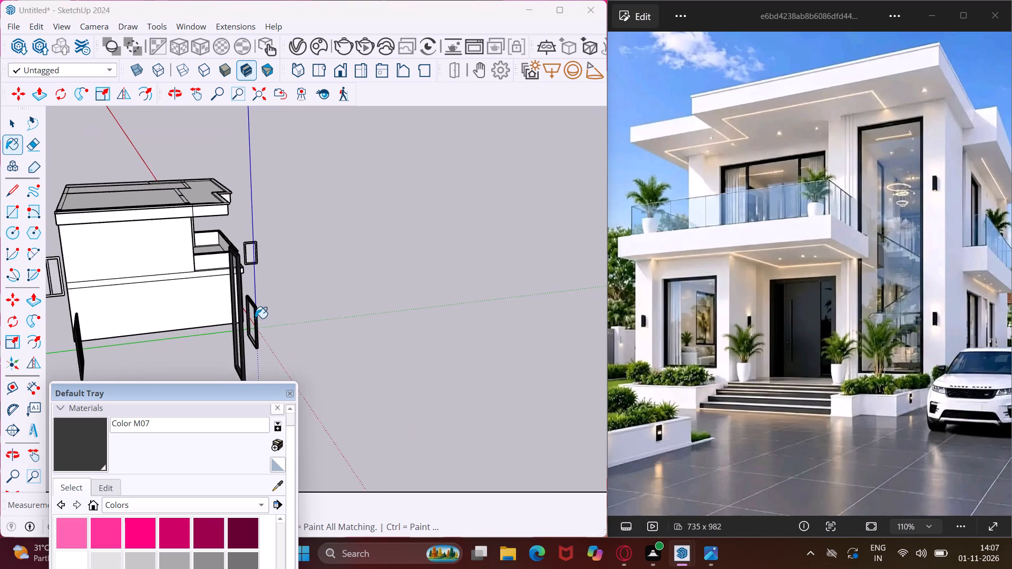
scroll(255, 318, "up", 15)
scroll(254, 284, "up", 8)
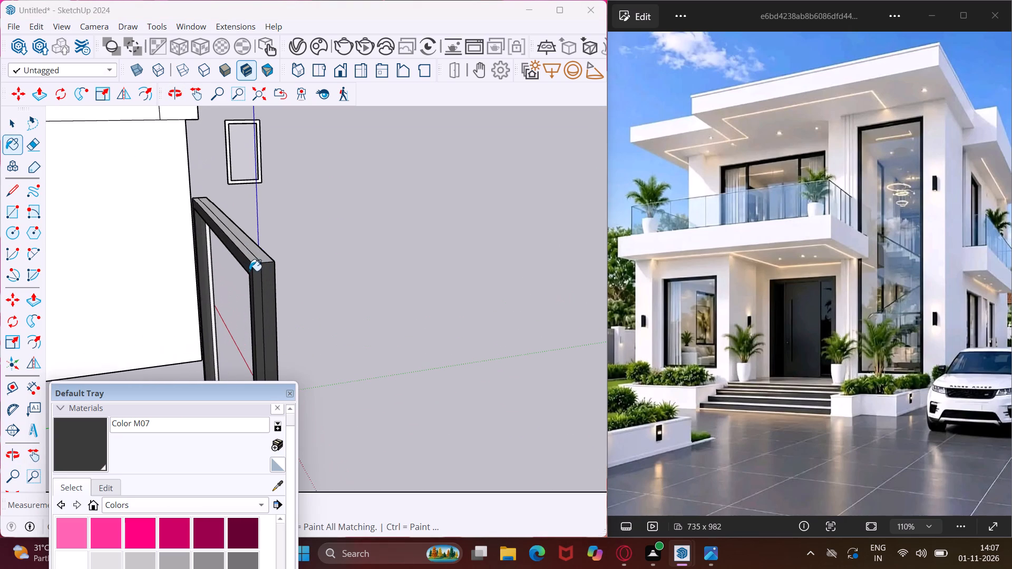
left_click(251, 259)
left_click(258, 251)
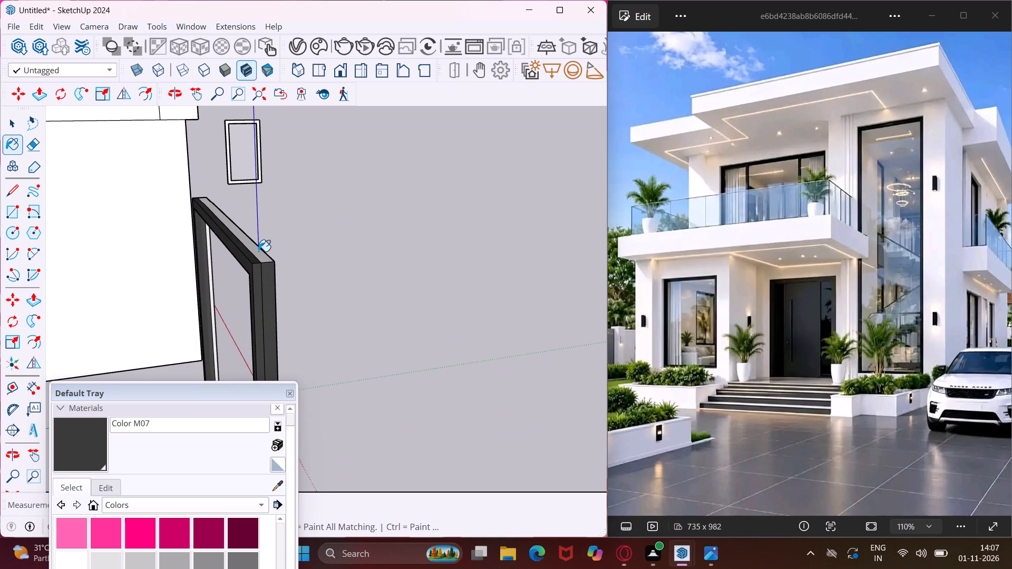
middle_click_drag(255, 275, 65, 266)
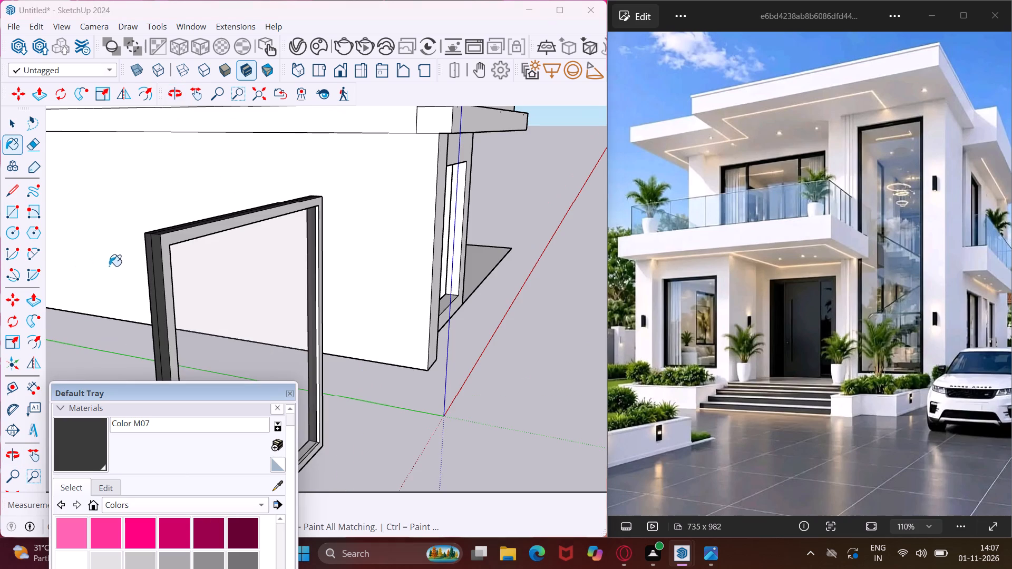
left_click(162, 242)
Paint the square window's white inner jamb strip and the adjoining underside strip of its top rail with Color M07.
scroll(285, 233, "up", 5)
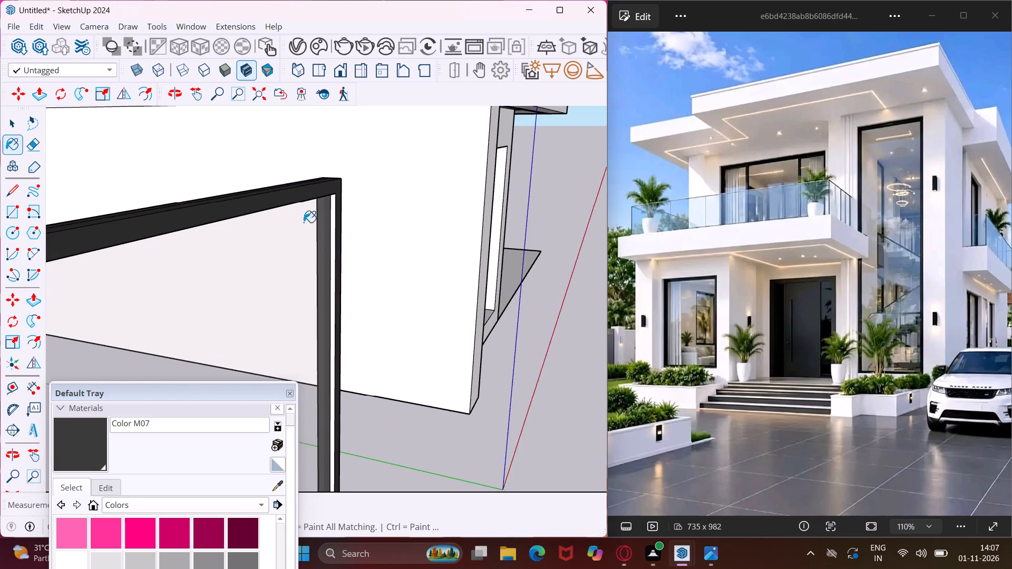
scroll(304, 222, "up", 8)
left_click(347, 200)
middle_click_drag(347, 198, 342, 172)
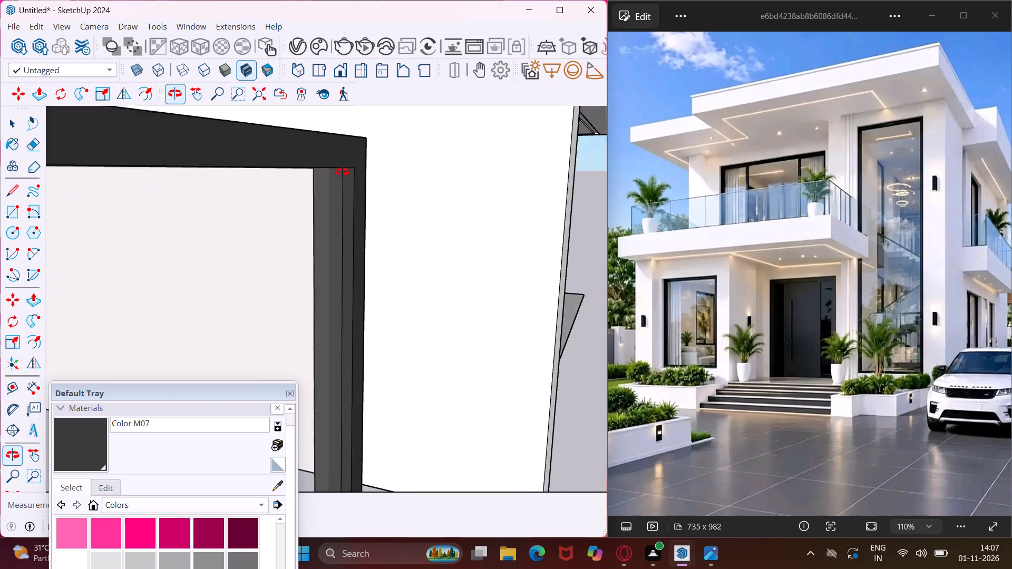
middle_click_drag(342, 172, 361, 129)
scroll(332, 161, "up", 3)
left_click(329, 164)
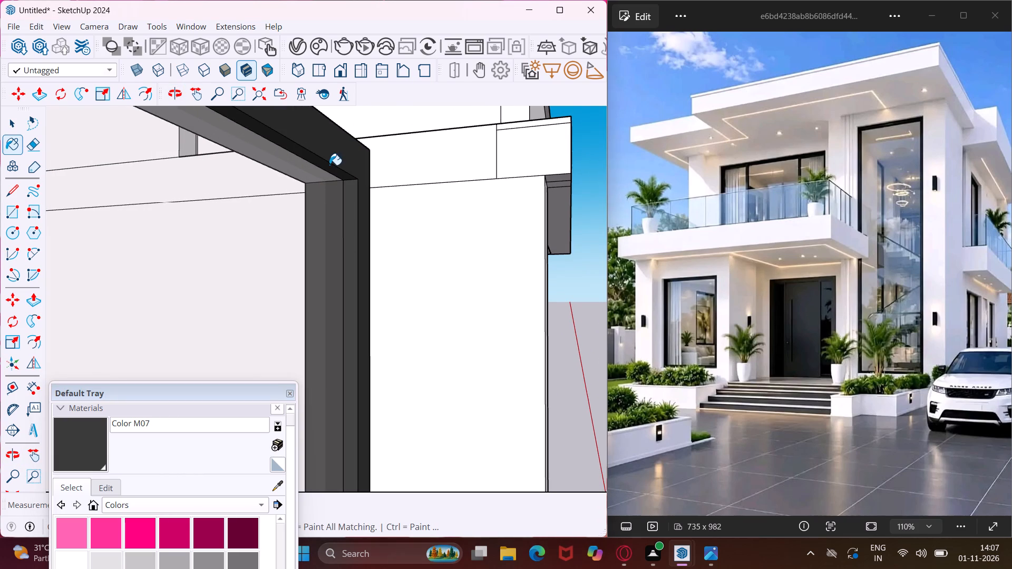
Paint the underside strip of the square window's top rail with Color M07 on the opposite side of the glass.
scroll(326, 159, "down", 17)
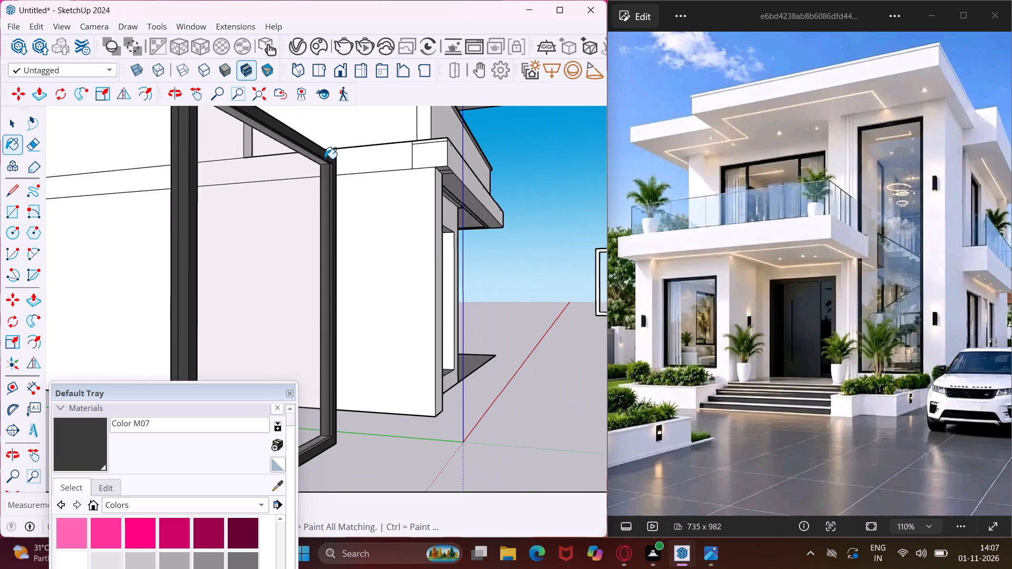
scroll(325, 159, "down", 4)
middle_click_drag(232, 171, 305, 182)
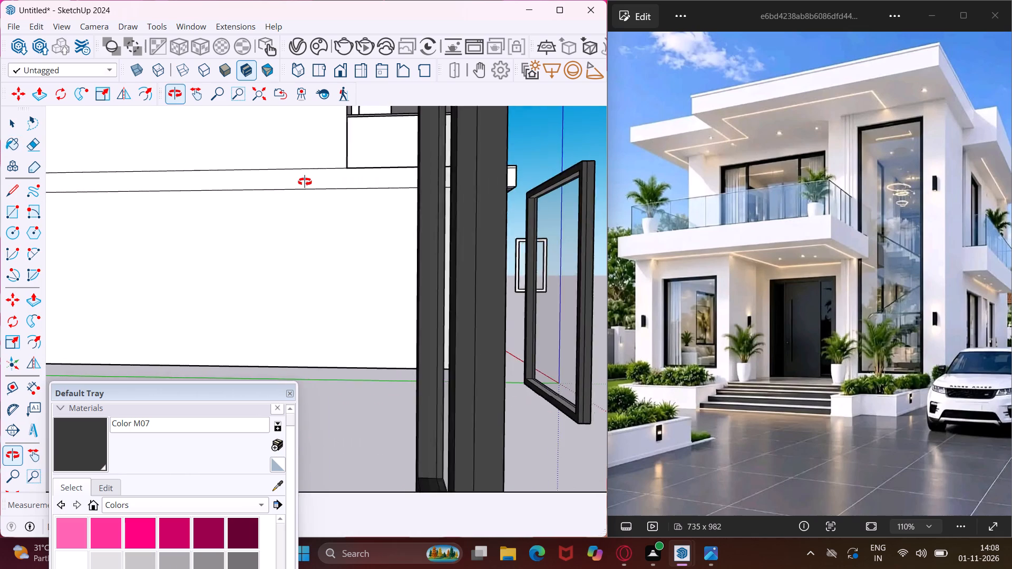
middle_click_drag(305, 182, 307, 183)
scroll(321, 190, "down", 3)
scroll(468, 203, "up", 3)
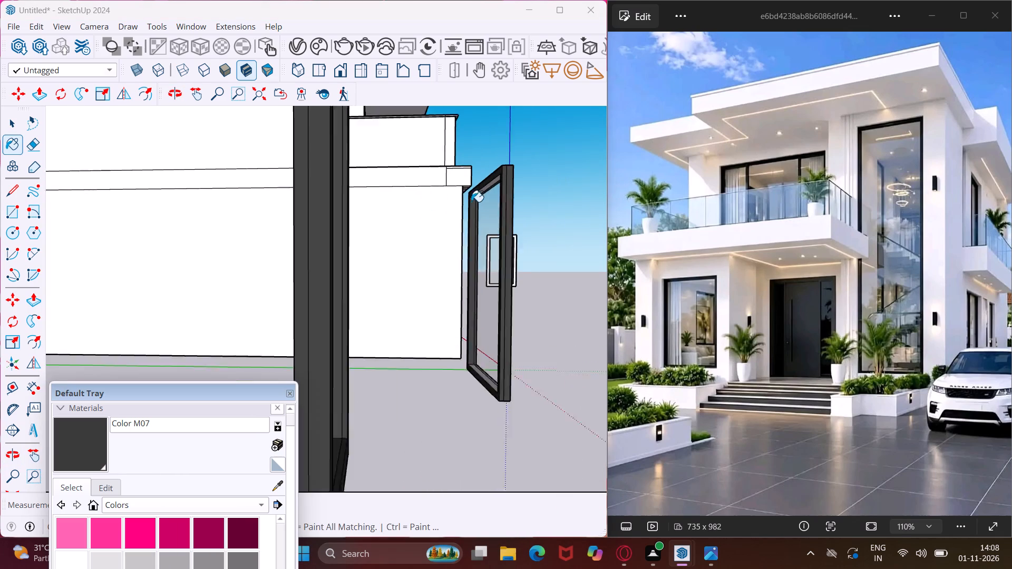
scroll(471, 202, "up", 16)
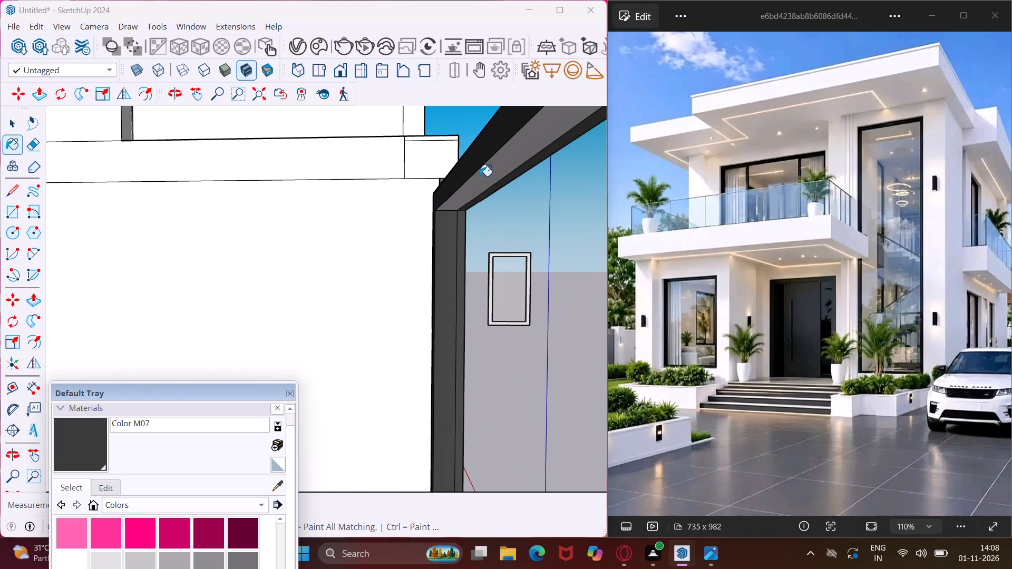
left_click(480, 176)
scroll(403, 176, "down", 9)
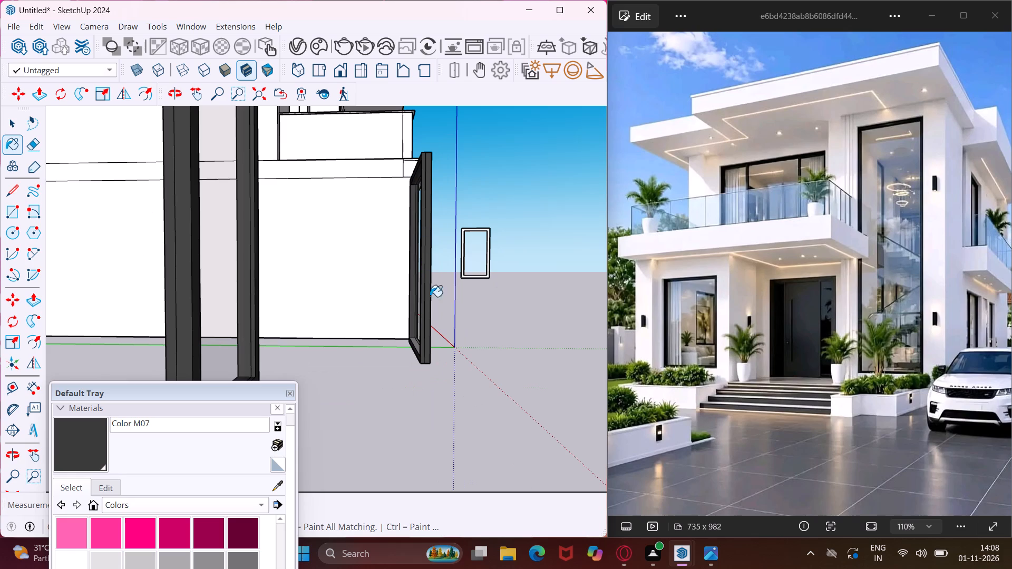
Paint the upper strips of the square window's bottom rail with Color M07 on both sides of the glass.
middle_click_drag(431, 302, 442, 355)
scroll(433, 408, "up", 13)
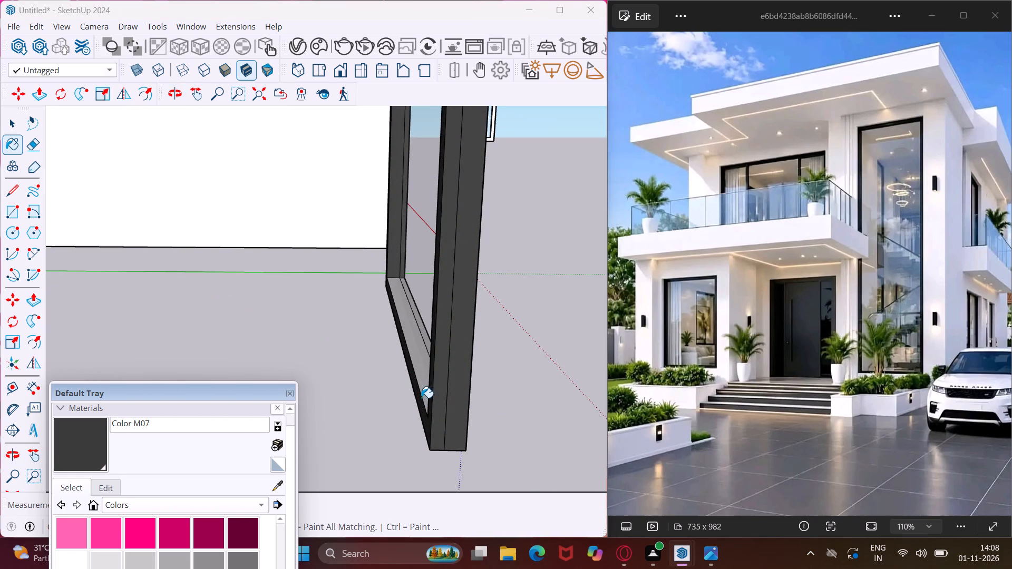
left_click(417, 378)
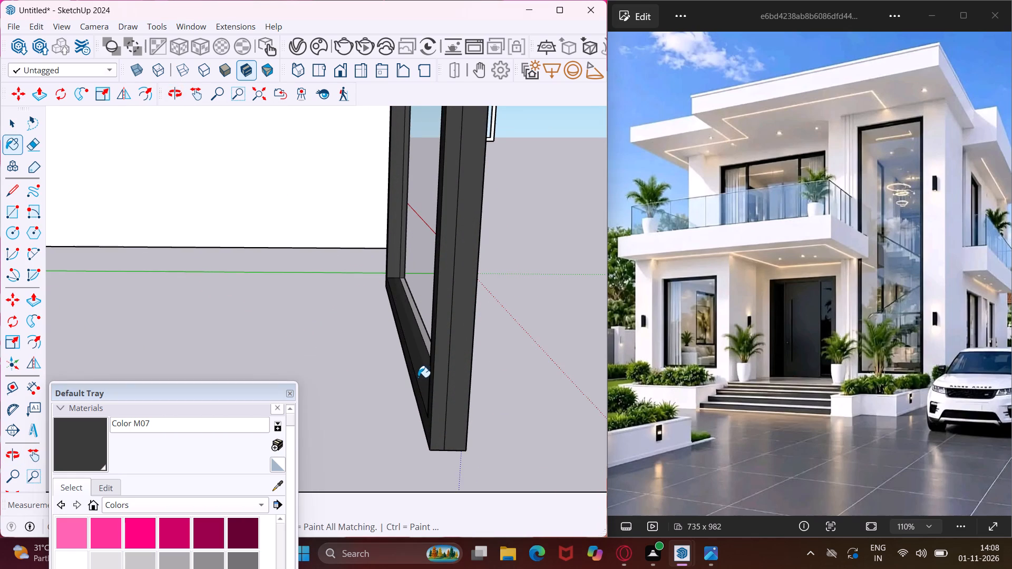
middle_click_drag(418, 377, 371, 394)
scroll(398, 401, "up", 4)
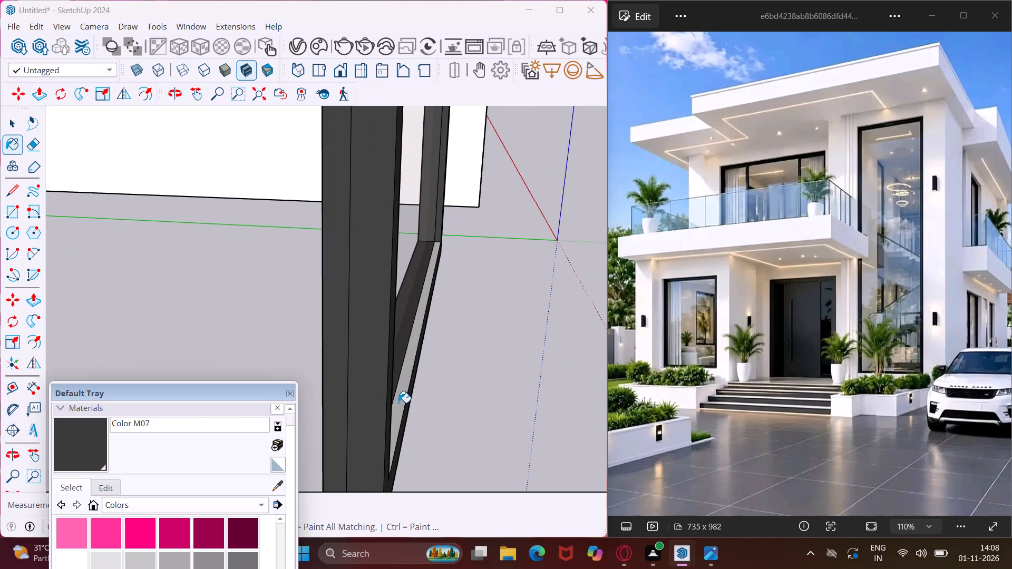
left_click(401, 406)
Paint the light inner jamb strip beside the square window's glass with Color M07.
middle_click_drag(403, 404, 42, 406)
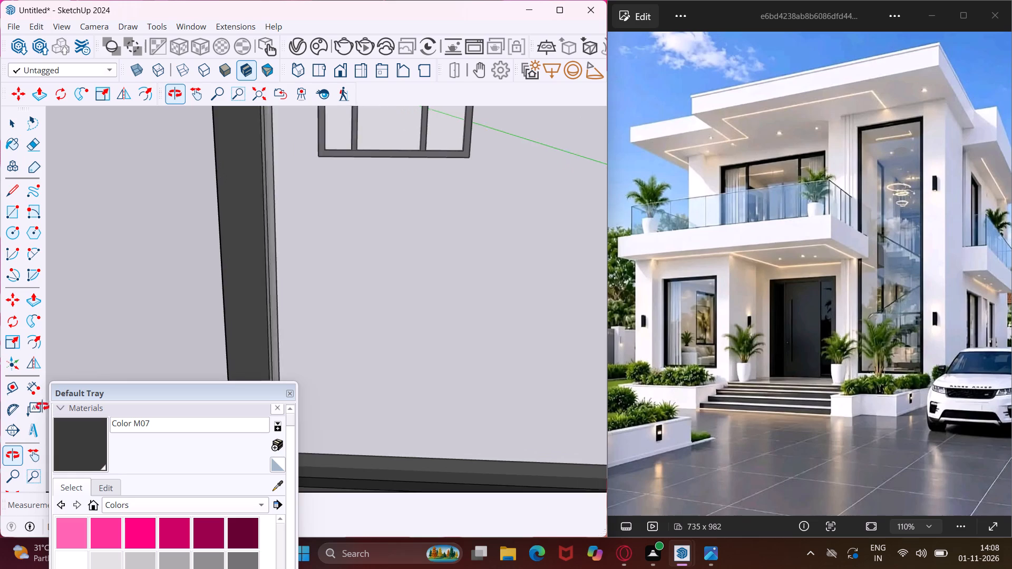
middle_click_drag(42, 406, 0, 418)
scroll(246, 319, "up", 6)
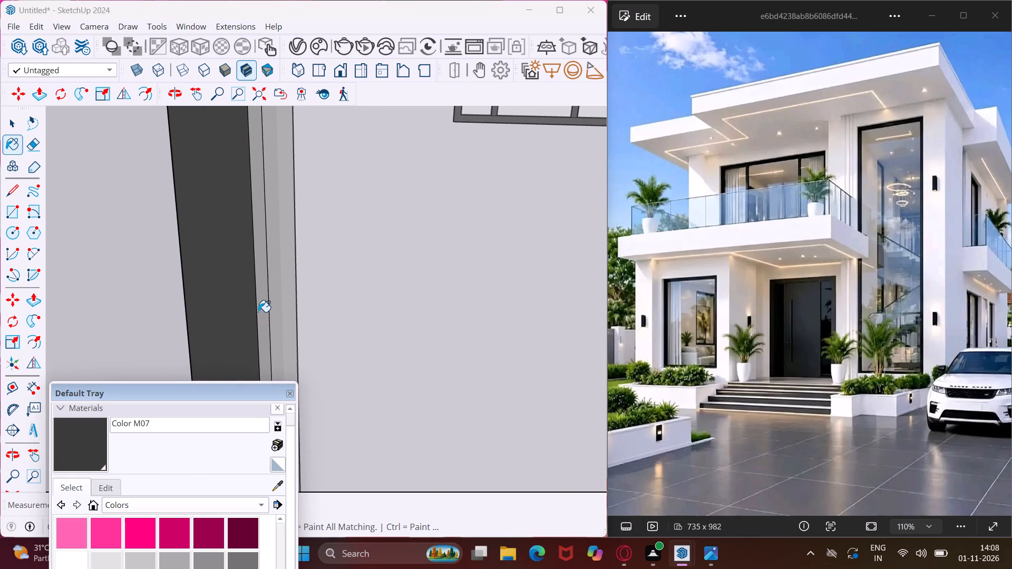
left_click(259, 311)
Paint both light strips along the square window frame's outer vertical edge with Color M07.
scroll(211, 306, "down", 18)
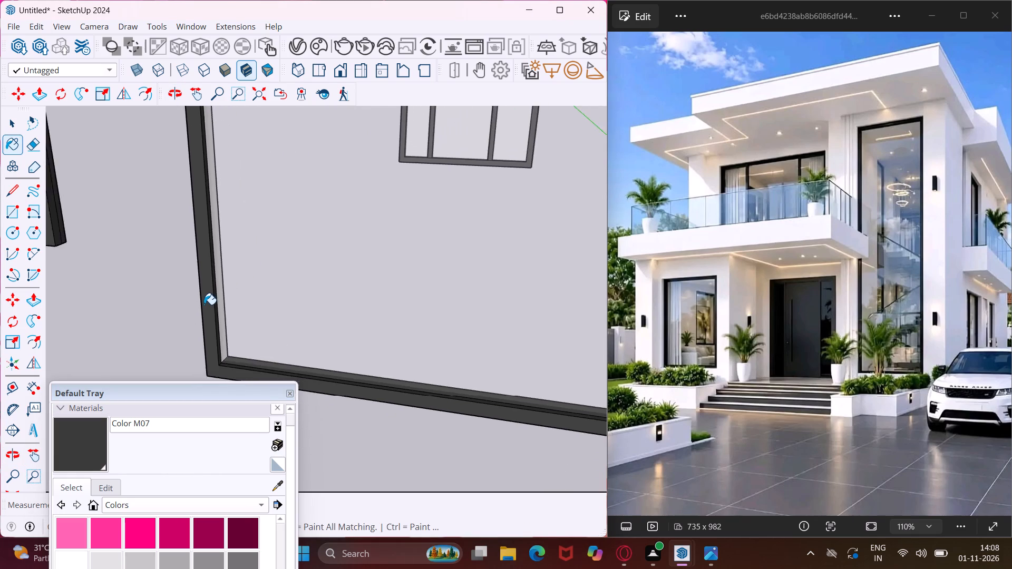
scroll(204, 305, "down", 11)
middle_click_drag(208, 232, 207, 230)
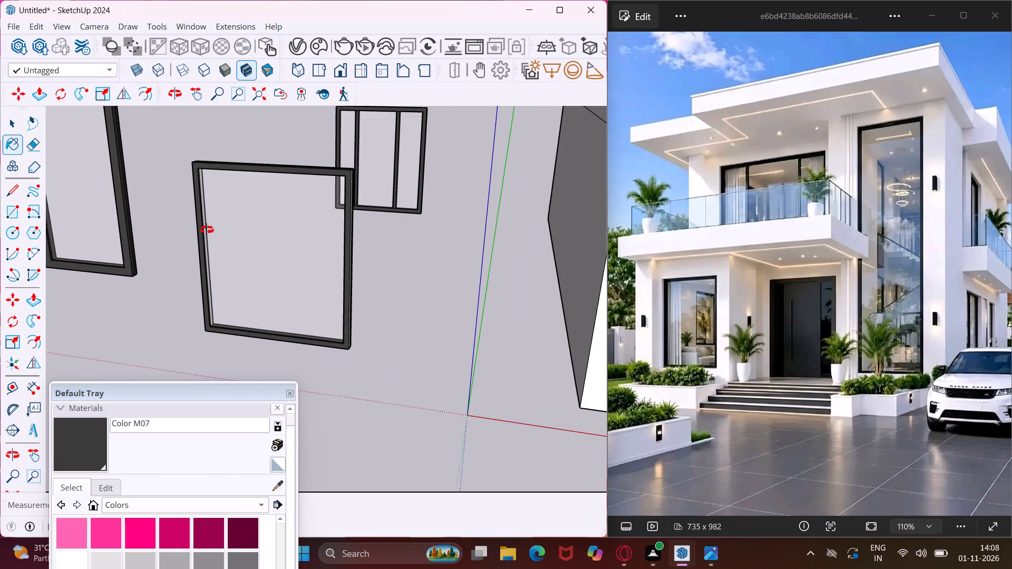
middle_click_drag(207, 230, 138, 201)
scroll(250, 155, "up", 4)
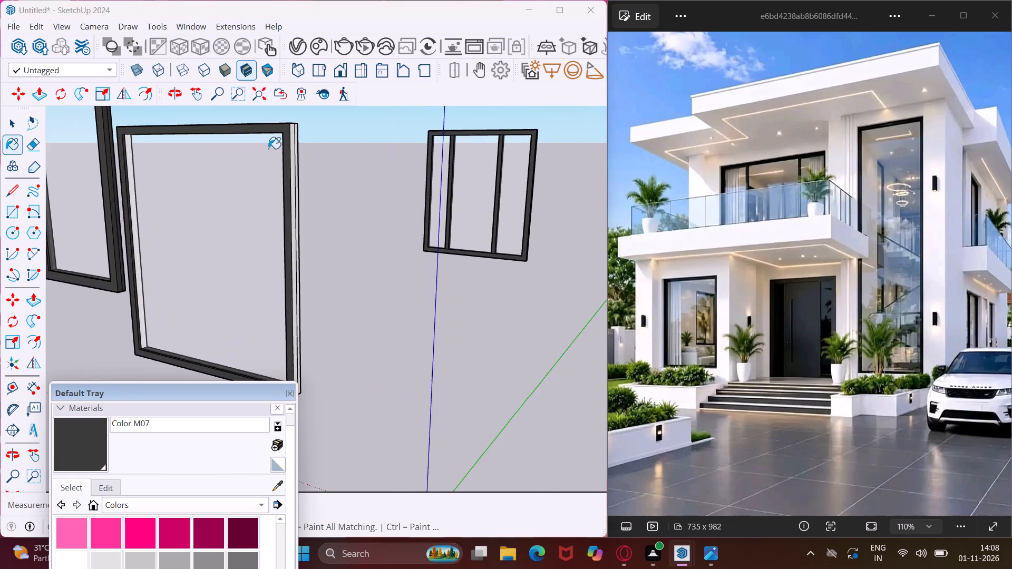
scroll(304, 138, "up", 6)
scroll(253, 158, "down", 3)
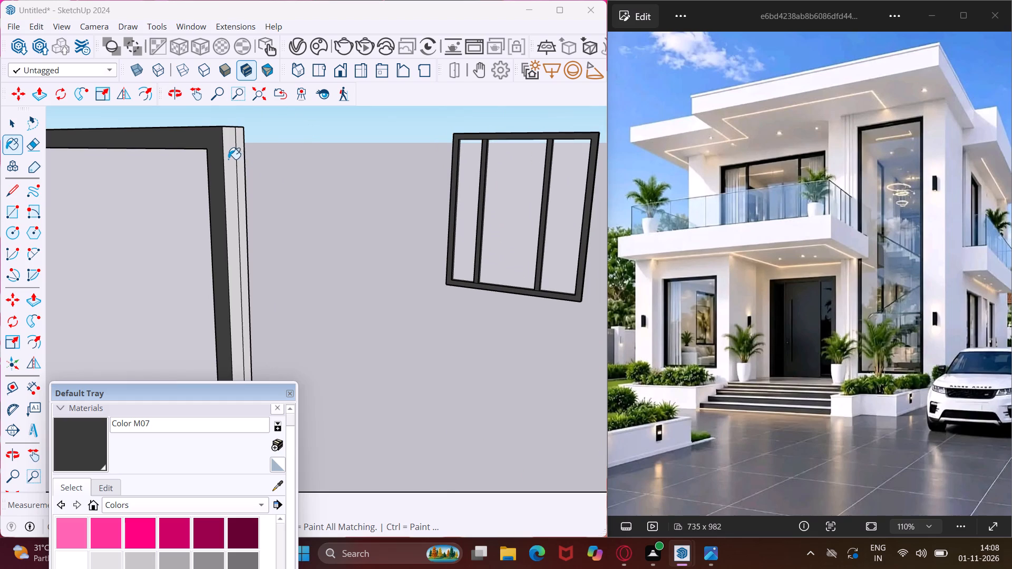
left_click(228, 159)
left_click(239, 148)
Paint the remaining white inner jamb strip of the square window with Color M07.
middle_click_drag(240, 147, 296, 36)
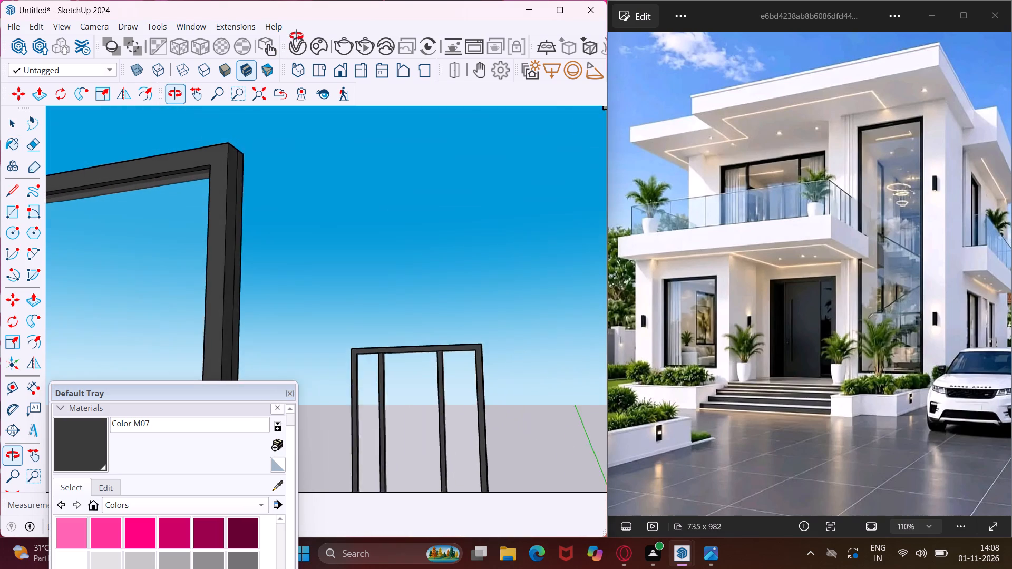
middle_click_drag(296, 36, 114, 157)
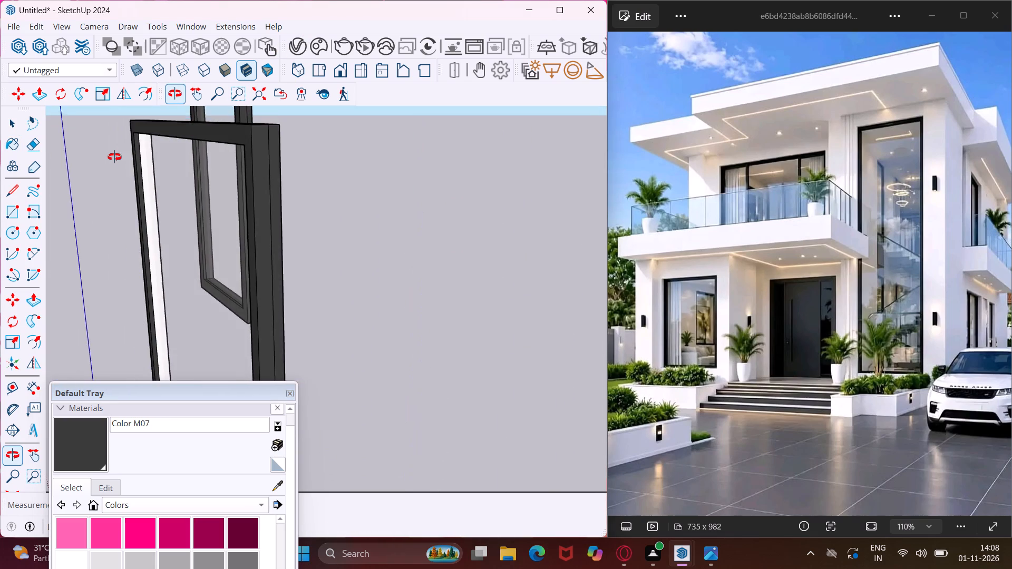
middle_click_drag(114, 157, 45, 214)
middle_click_drag(319, 156, 240, 177)
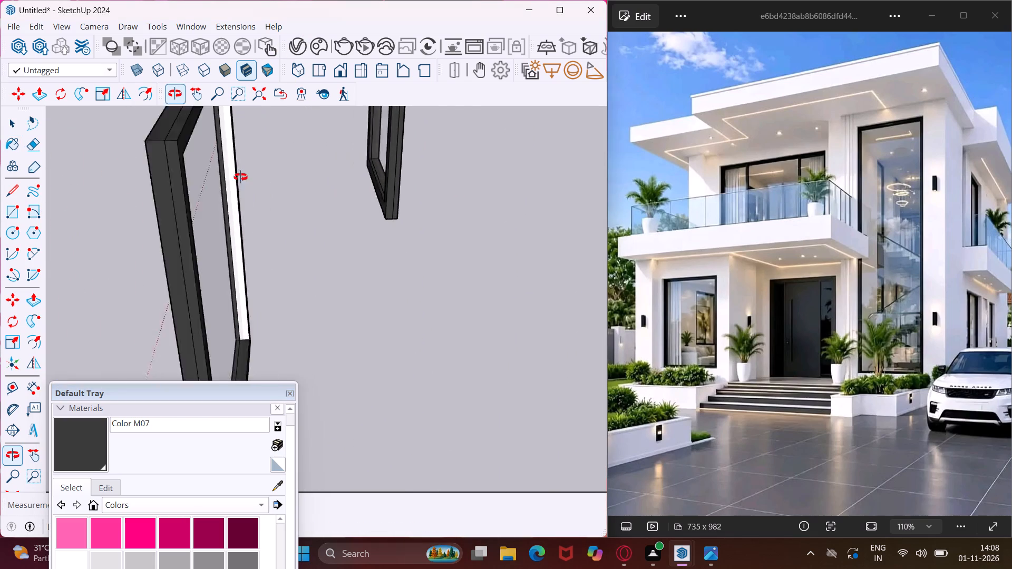
middle_click_drag(240, 177, 198, 188)
scroll(197, 189, "up", 7)
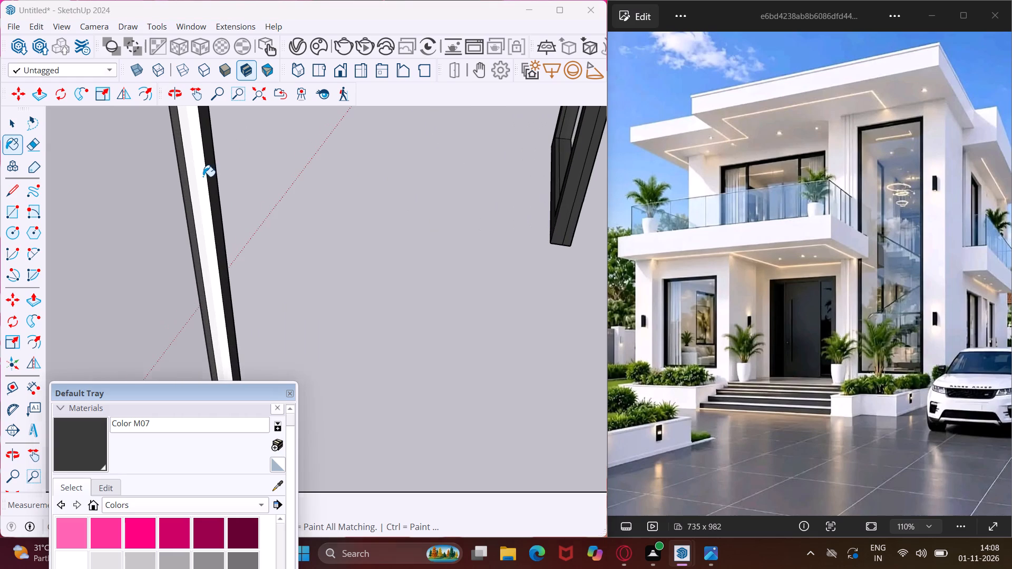
left_click(203, 176)
Examine the detached window frames around the house for faces still lacking the dark colour.
scroll(207, 175, "down", 13)
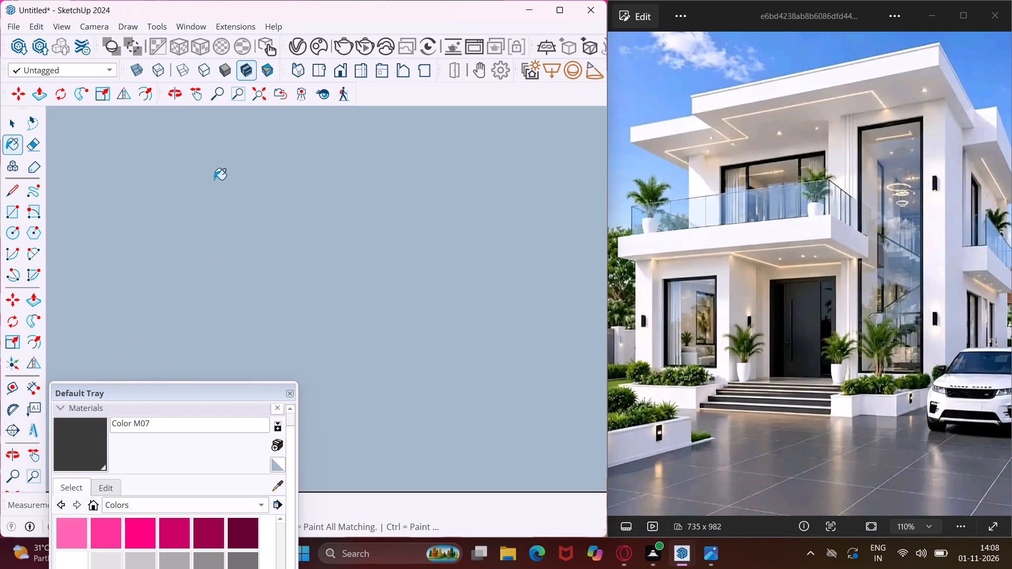
middle_click_drag(218, 183, 678, 171)
scroll(484, 212, "down", 6)
scroll(427, 207, "down", 3)
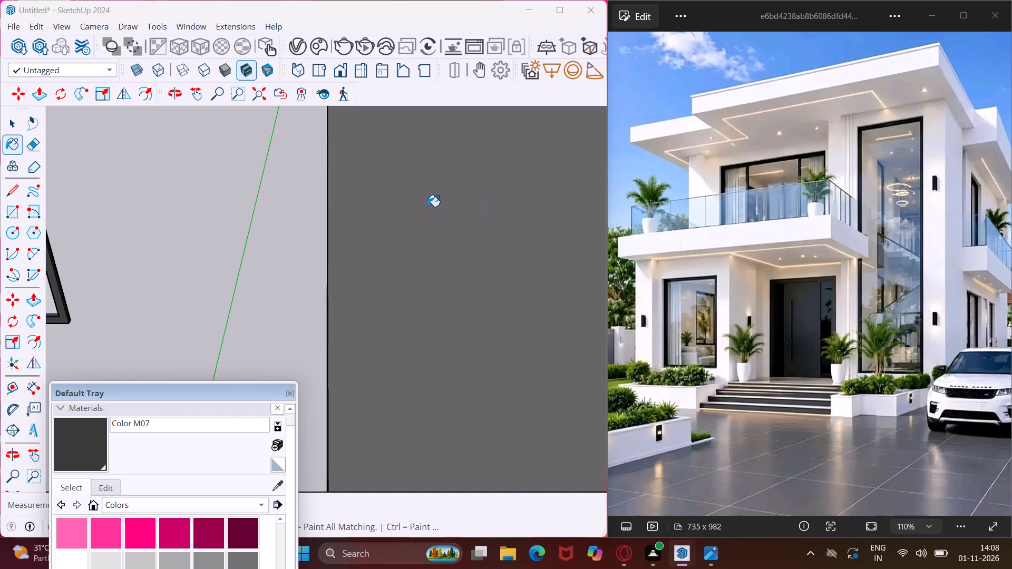
scroll(427, 207, "down", 17)
scroll(333, 243, "down", 17)
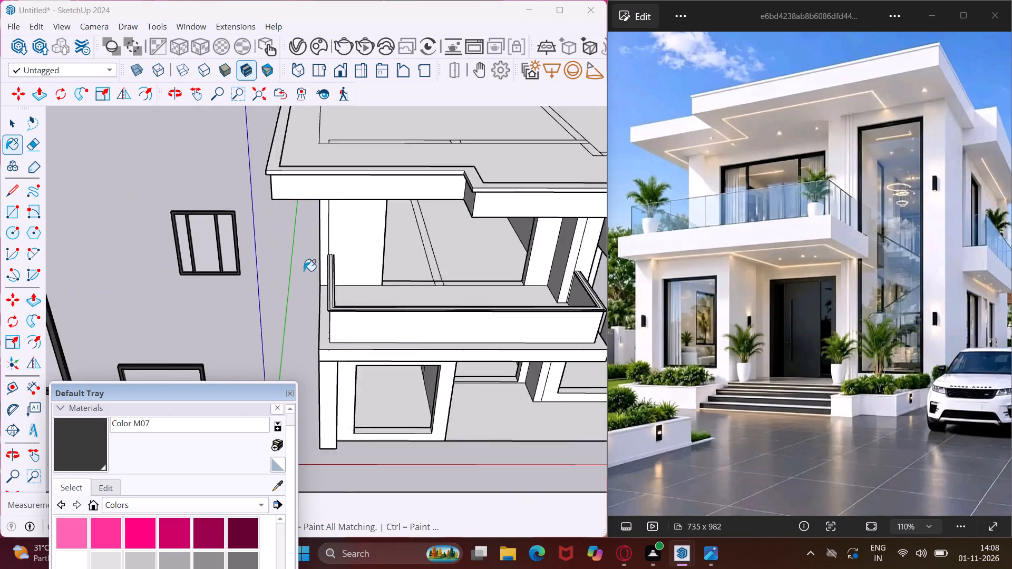
scroll(304, 271, "down", 2)
scroll(268, 300, "down", 4)
middle_click_drag(197, 339, 477, 317)
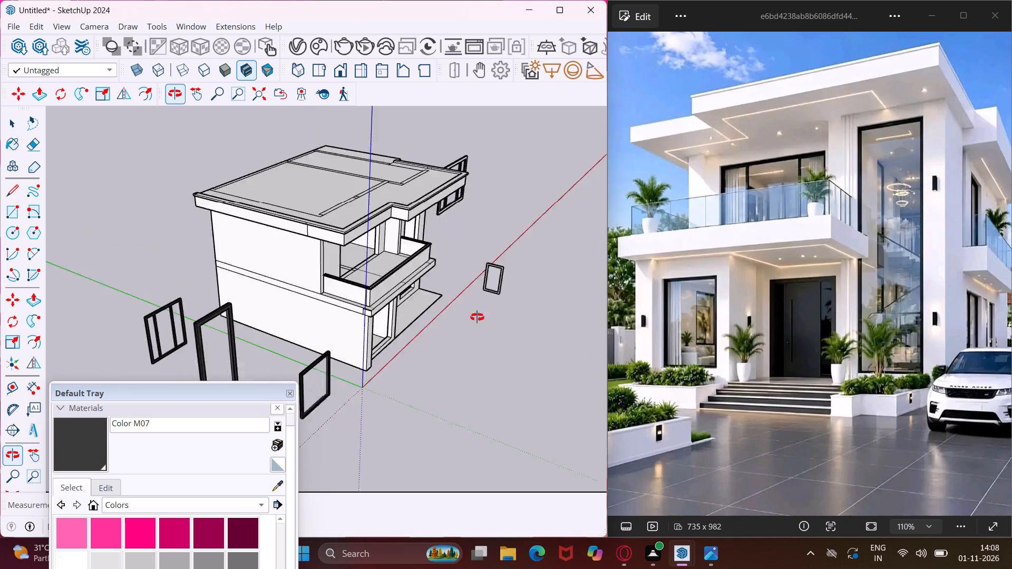
middle_click_drag(477, 317, 723, 267)
scroll(466, 329, "up", 18)
middle_click_drag(431, 314, 405, 270)
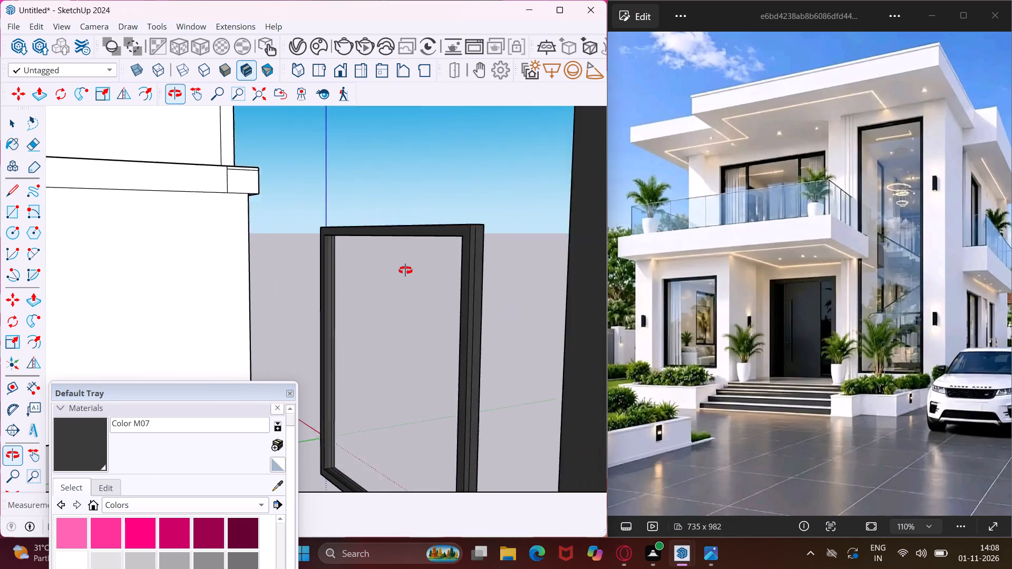
middle_click_drag(405, 270, 461, 315)
scroll(420, 296, "down", 20)
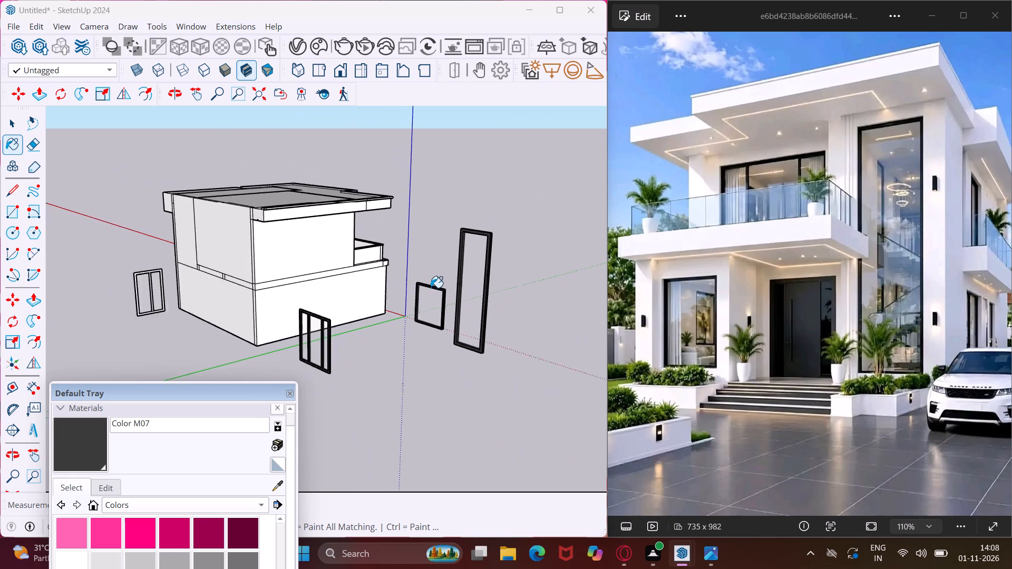
scroll(431, 288, "down", 2)
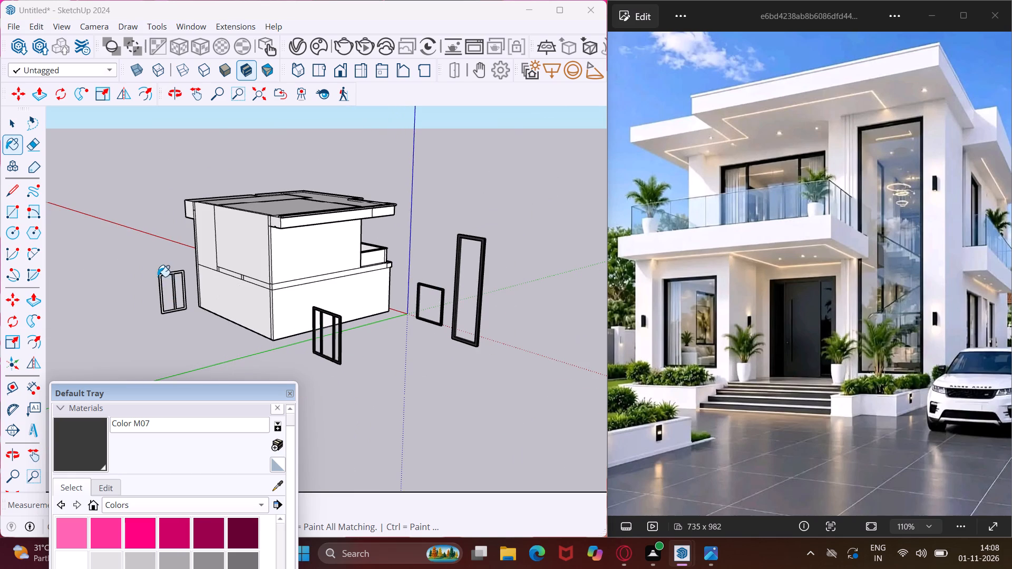
Paint the front faces of the unpainted two-pane window's outer frame and mullion with Color M07.
scroll(155, 274, "up", 12)
scroll(173, 291, "up", 12)
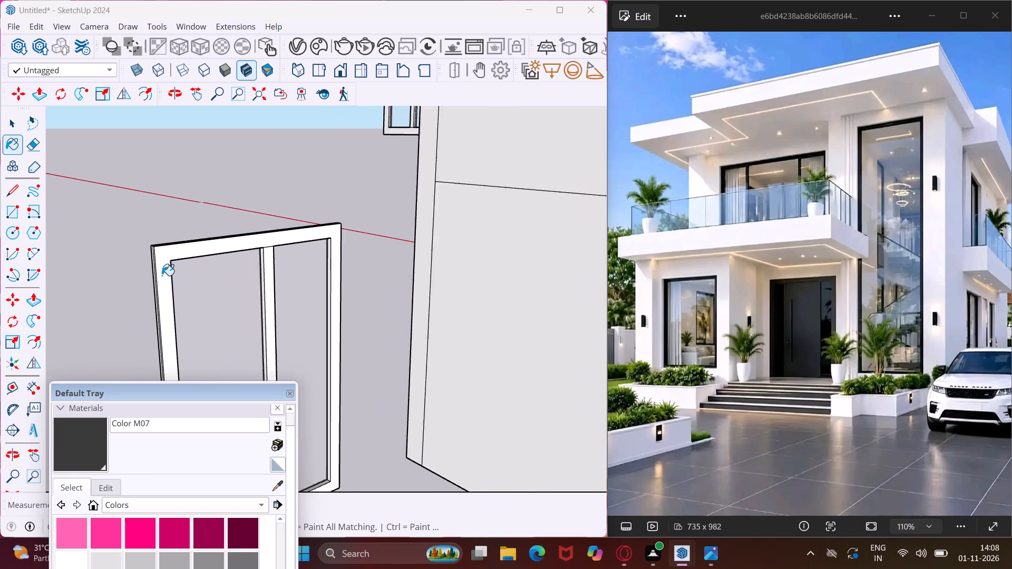
scroll(162, 276, "up", 6)
left_click(162, 259)
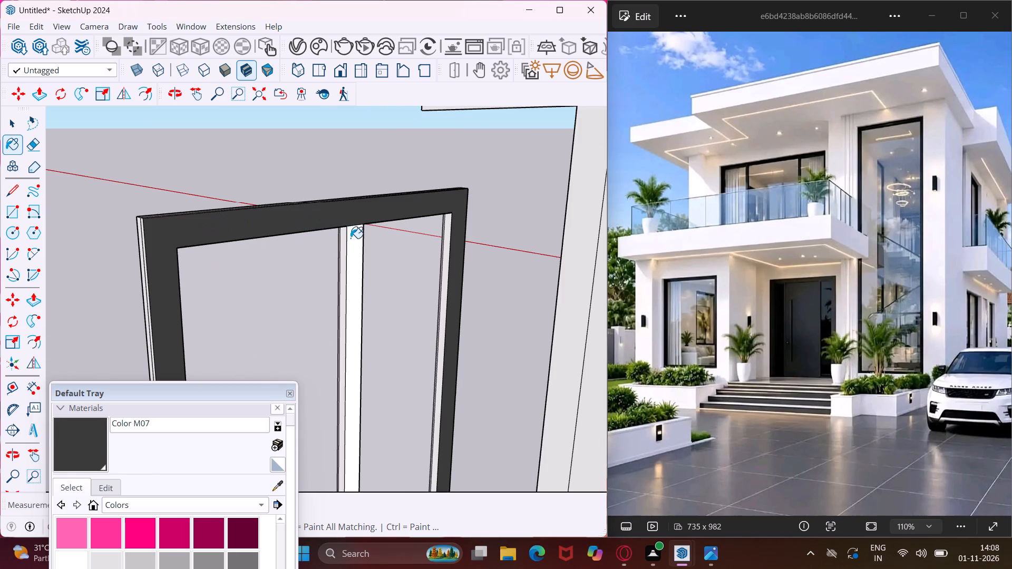
left_click(351, 238)
Paint the near side strips of the two-pane window's mullion and inner jamb with Color M07.
scroll(352, 238, "up", 7)
left_click(339, 236)
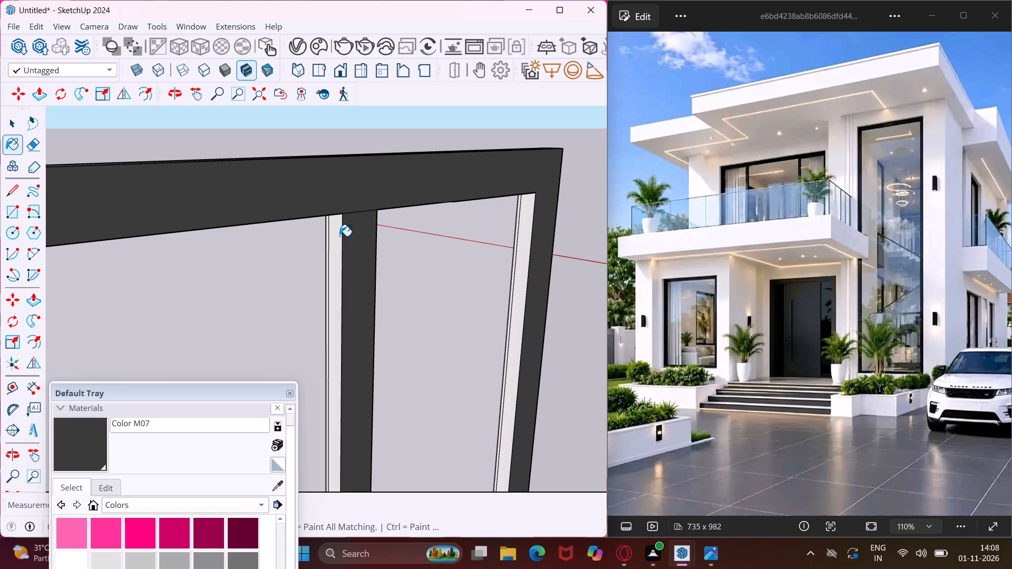
left_click(528, 224)
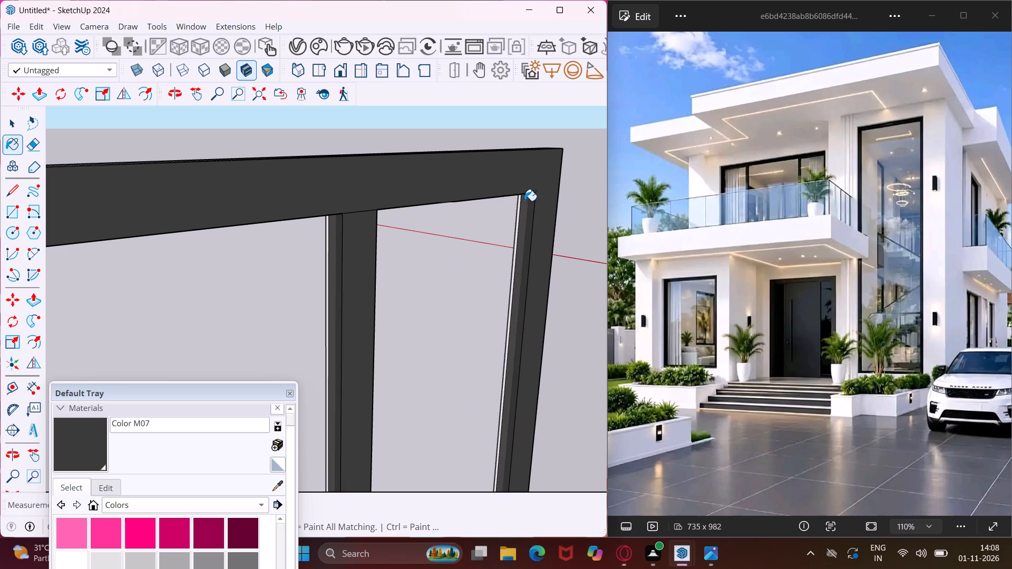
Paint the paired strips on the two-pane window frame's outer vertical edge and top edge with Color M07.
scroll(522, 187, "down", 5)
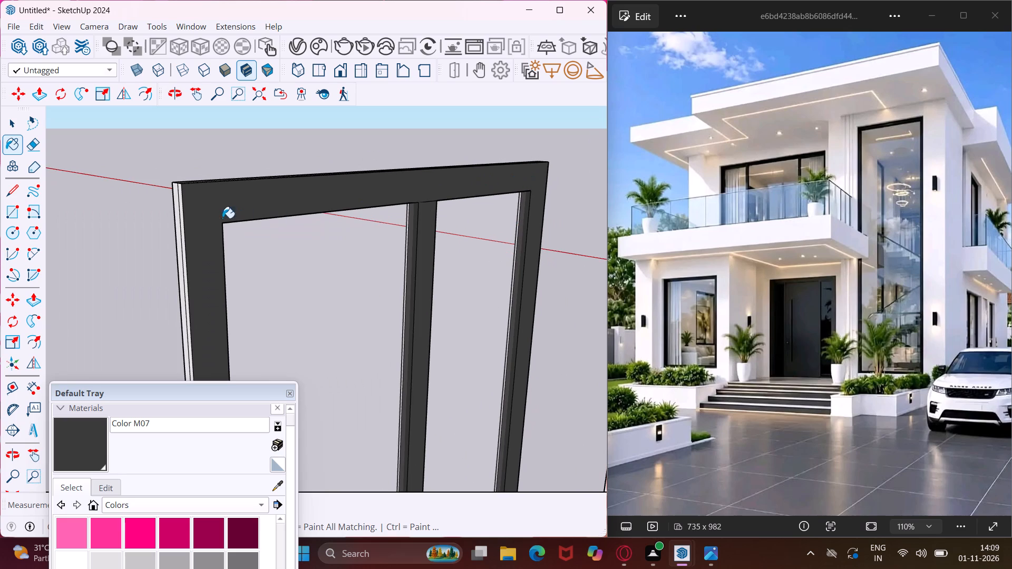
middle_click_drag(182, 218, 328, 259)
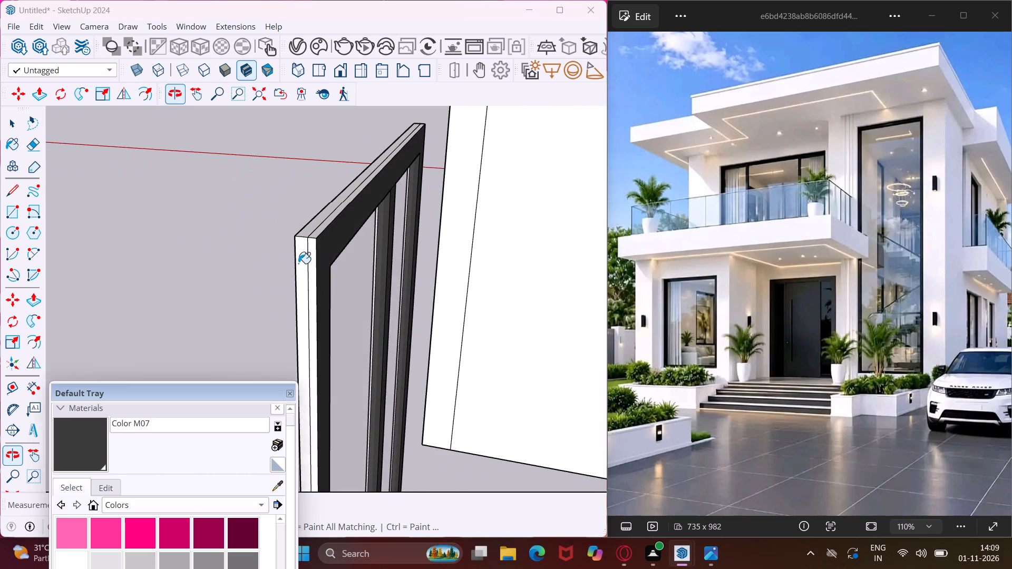
scroll(296, 258, "up", 3)
left_click(306, 246)
left_click(318, 244)
left_click(315, 225)
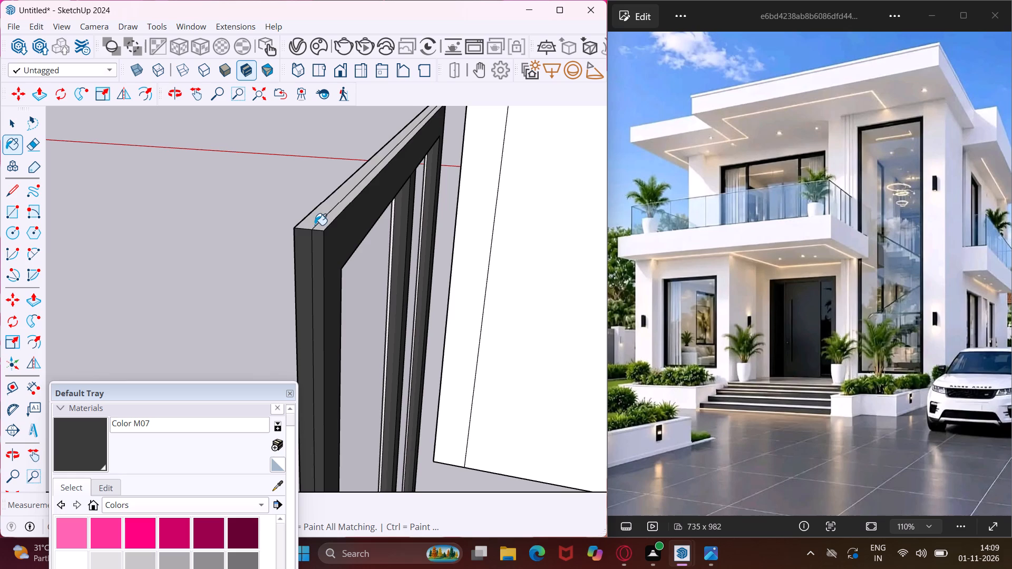
left_click(322, 226)
Paint the two-pane window's back frame and mullion faces with Color M07, plus the adjoining white mullion and jamb strips.
middle_click_drag(316, 232, 366, 236)
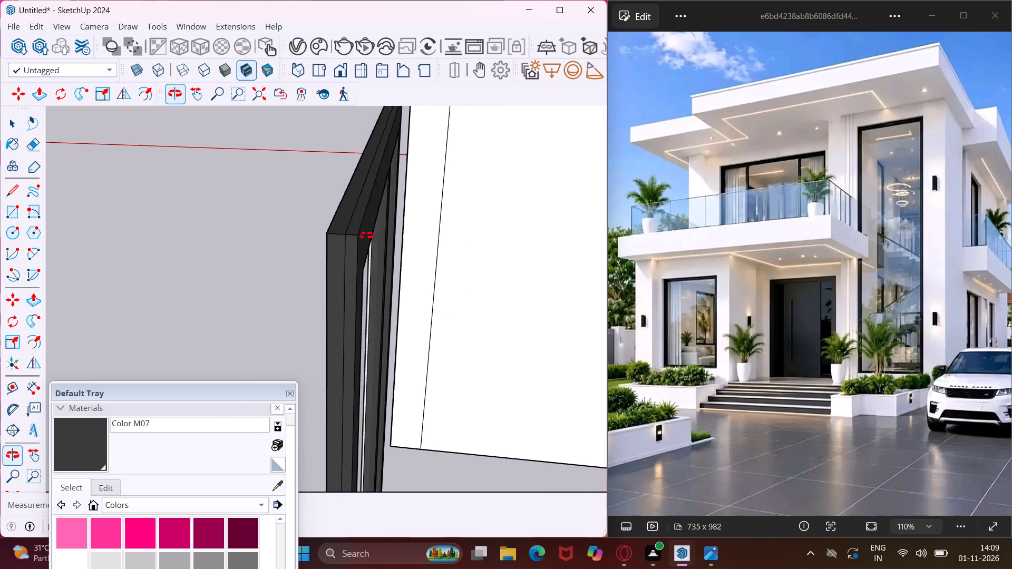
middle_click_drag(366, 236, 489, 223)
scroll(440, 235, "up", 1)
left_click(413, 228)
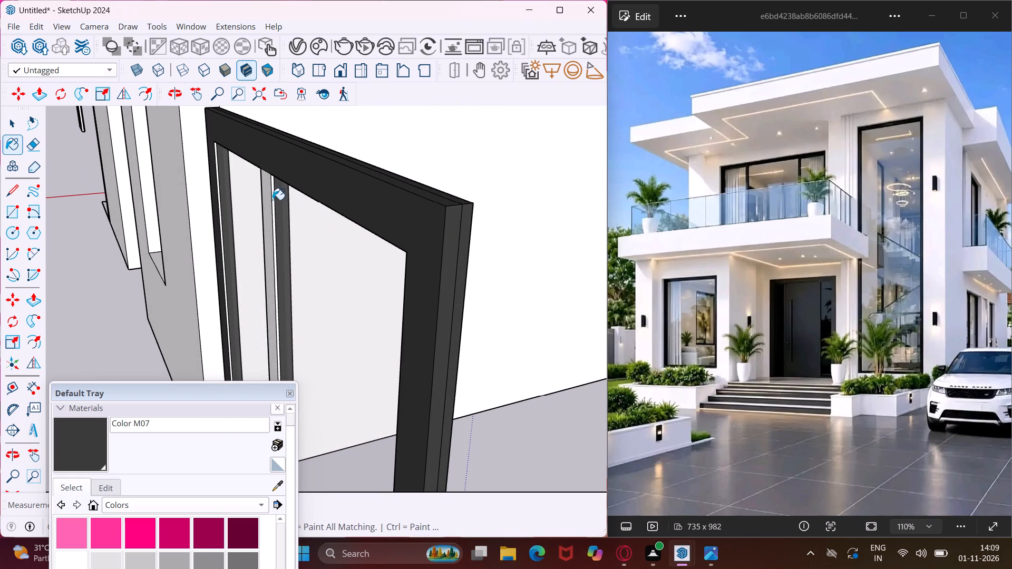
left_click(267, 195)
scroll(275, 199, "up", 11)
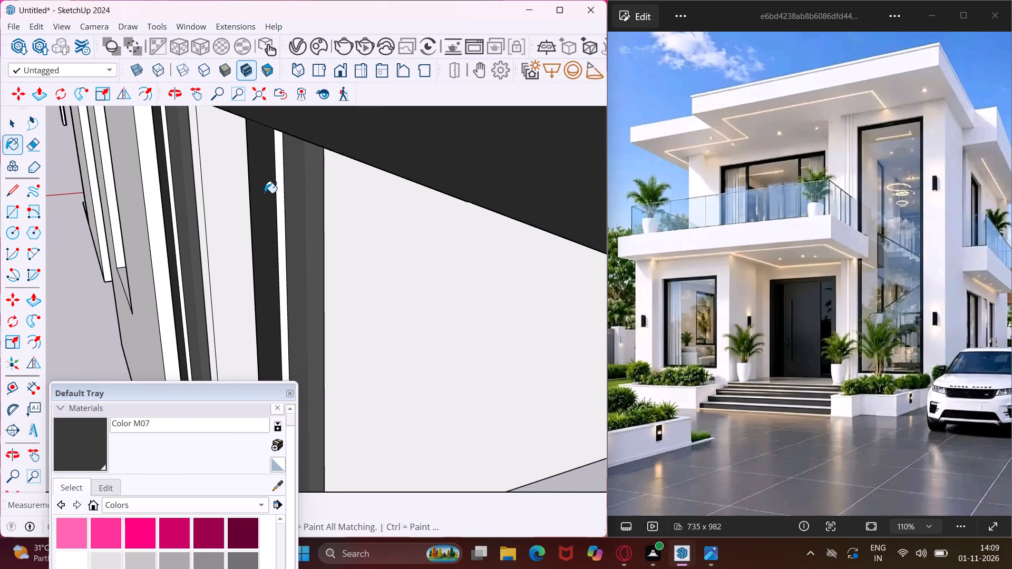
left_click(280, 184)
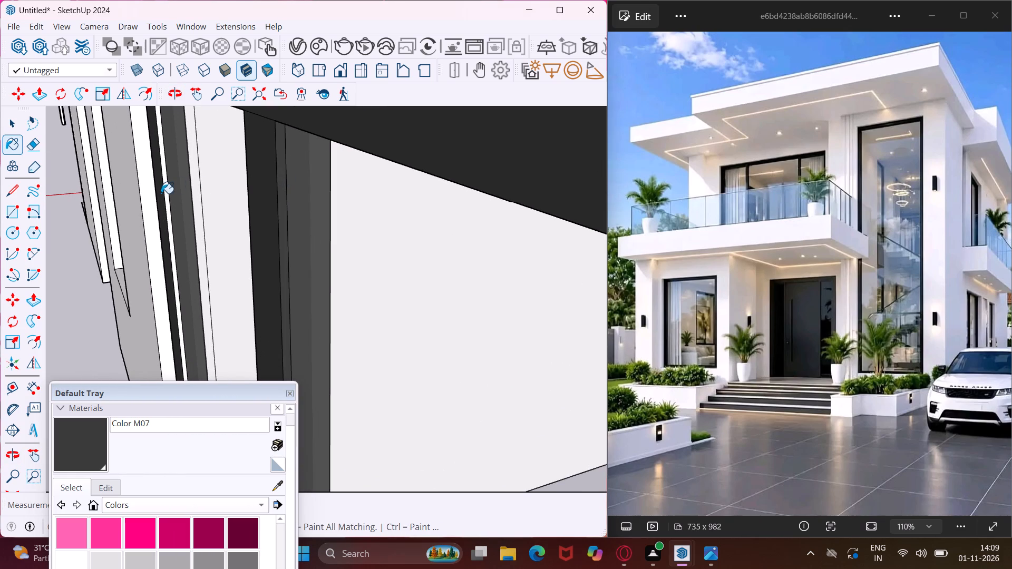
left_click(165, 182)
Paint both strips on the opposite outer vertical edge of the two-pane window's frame with Color M07.
scroll(148, 171, "down", 5)
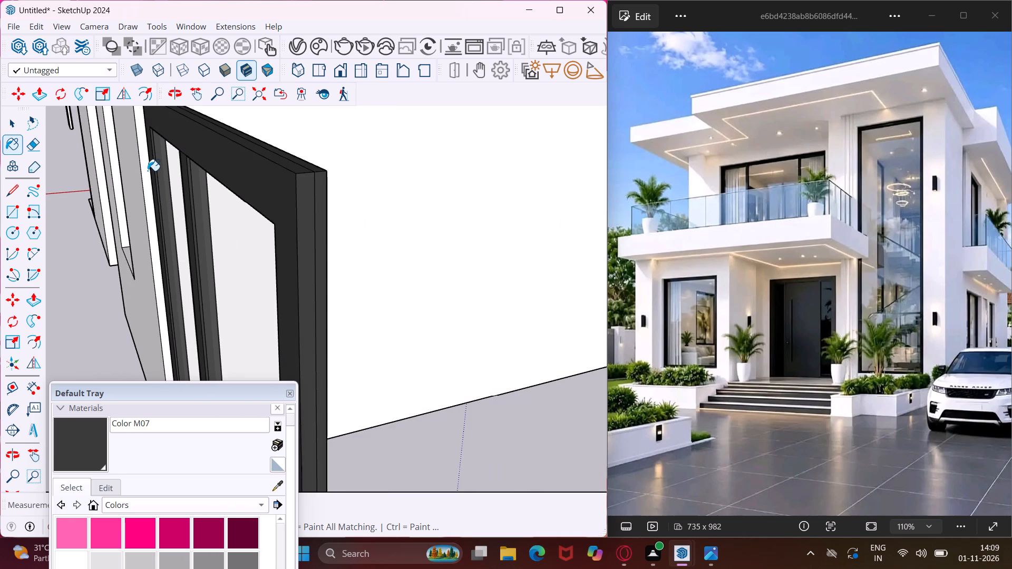
scroll(148, 171, "down", 2)
middle_click_drag(169, 200, 521, 120)
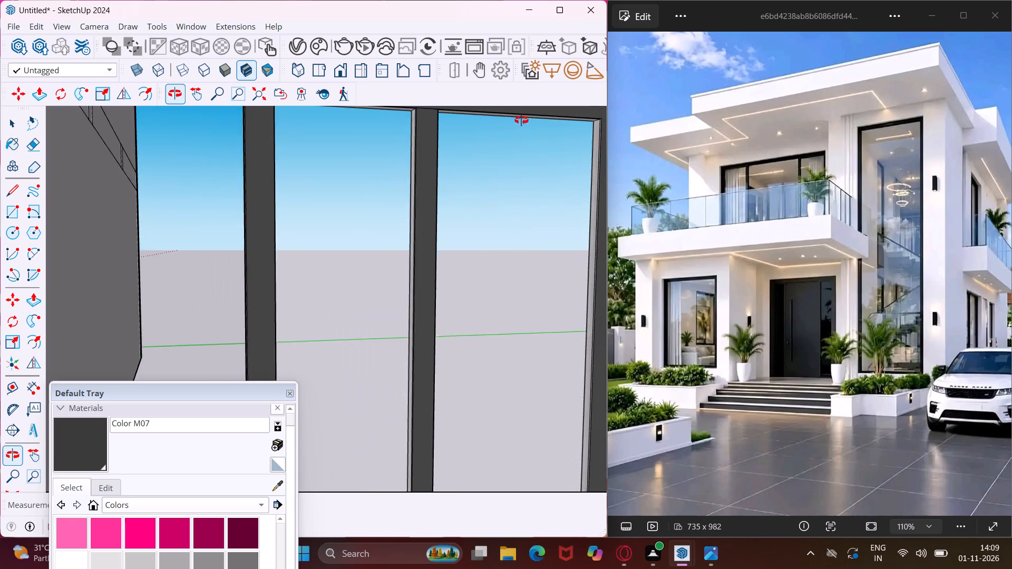
middle_click_drag(521, 120, 610, 202)
scroll(404, 175, "up", 3)
scroll(324, 157, "up", 3)
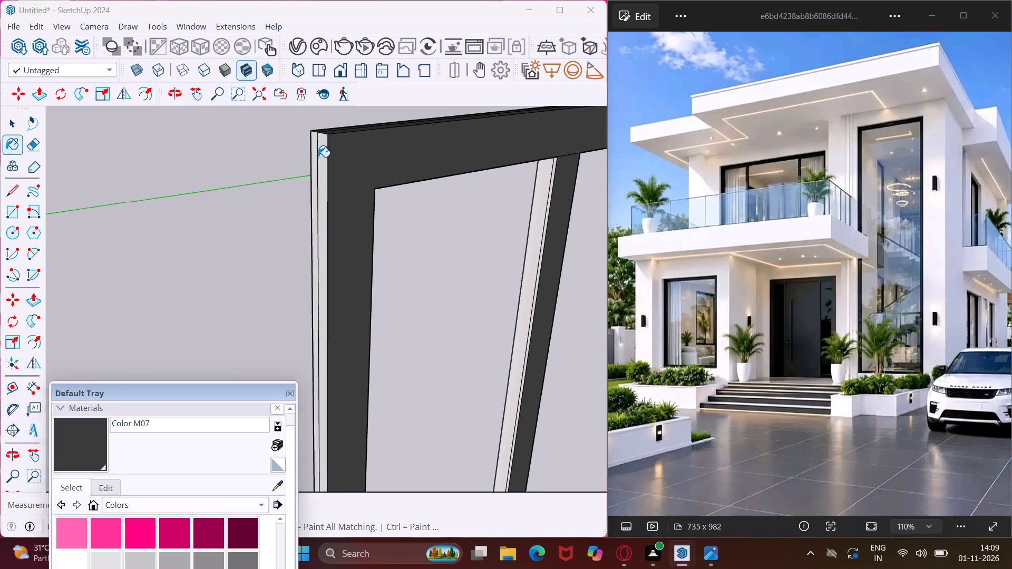
left_click(318, 157)
left_click(313, 153)
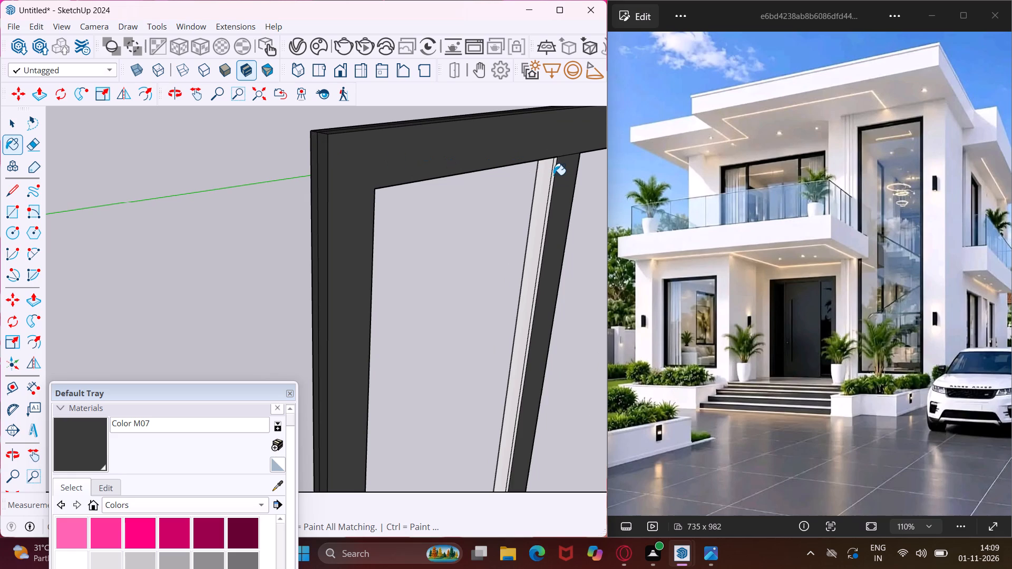
Paint the narrow inner strips beside the two-pane window's mullion and on its far jamb with Color M07.
scroll(553, 175, "up", 7)
left_click(553, 169)
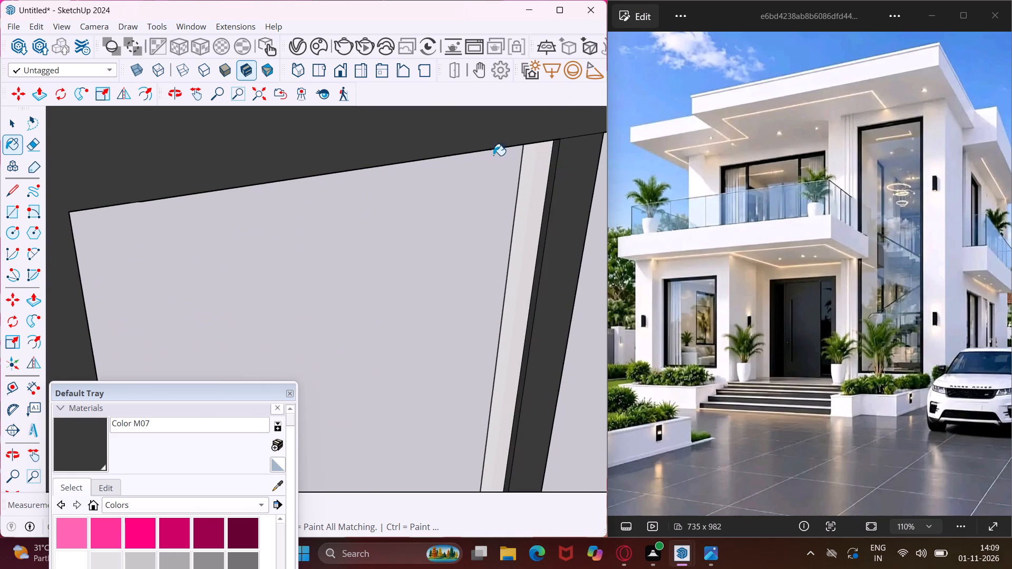
scroll(365, 152, "down", 15)
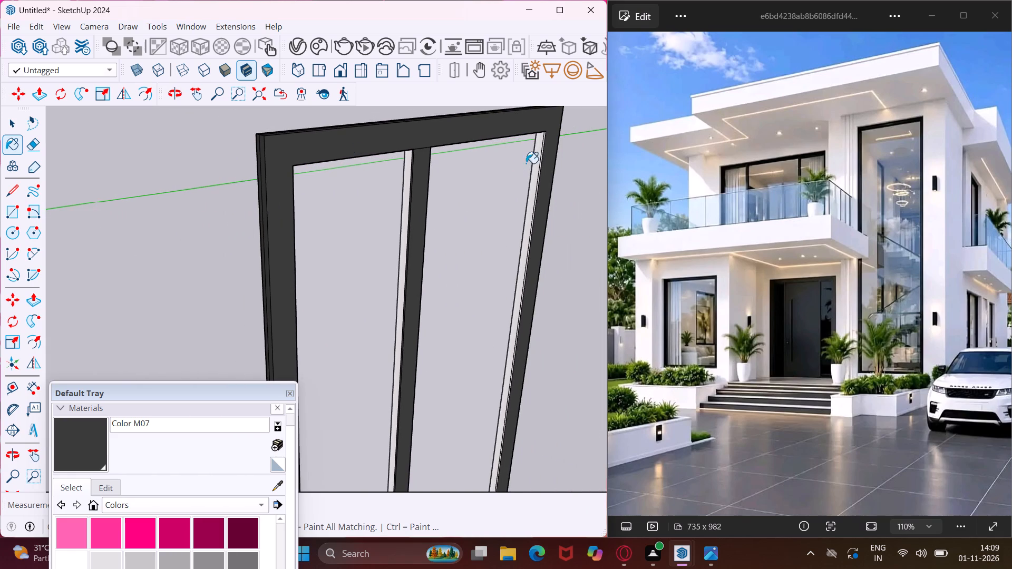
scroll(538, 143, "up", 11)
left_click(549, 138)
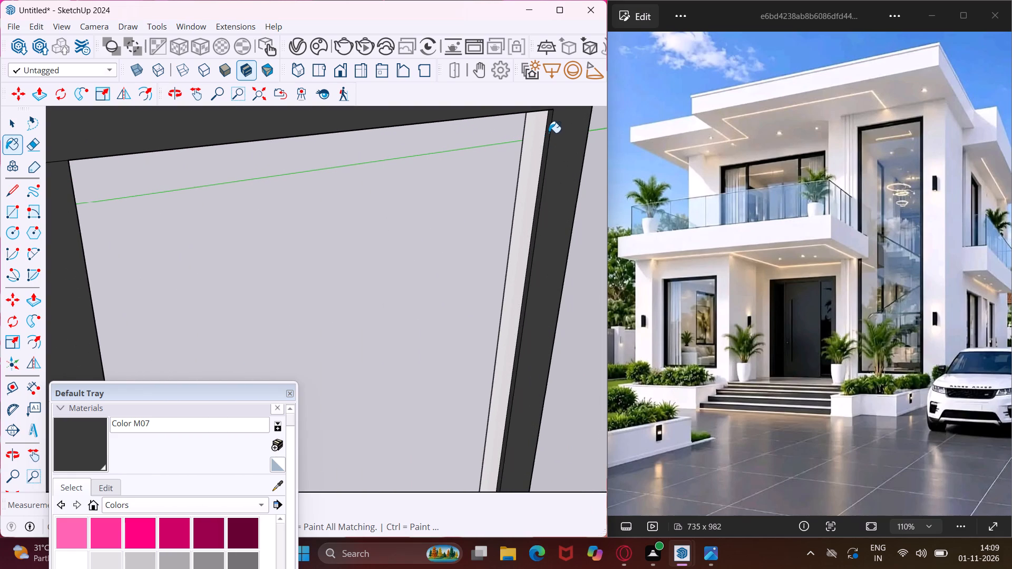
scroll(522, 141, "down", 7)
scroll(519, 142, "up", 1)
scroll(514, 142, "down", 11)
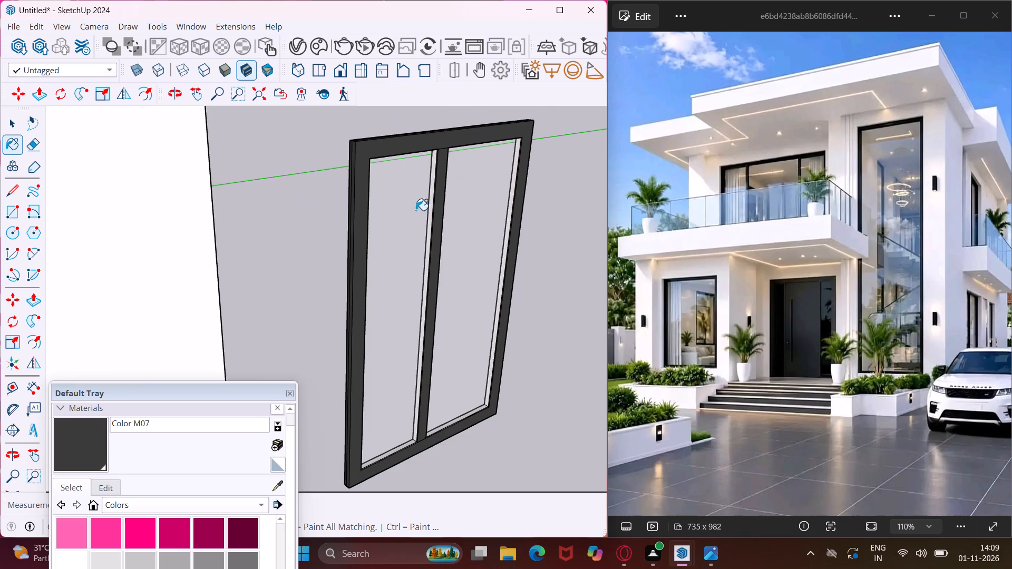
Paint the mullion's white side face and the bottom rail's wide inner strips in both panes with Color M07.
middle_click_drag(375, 200, 338, 341)
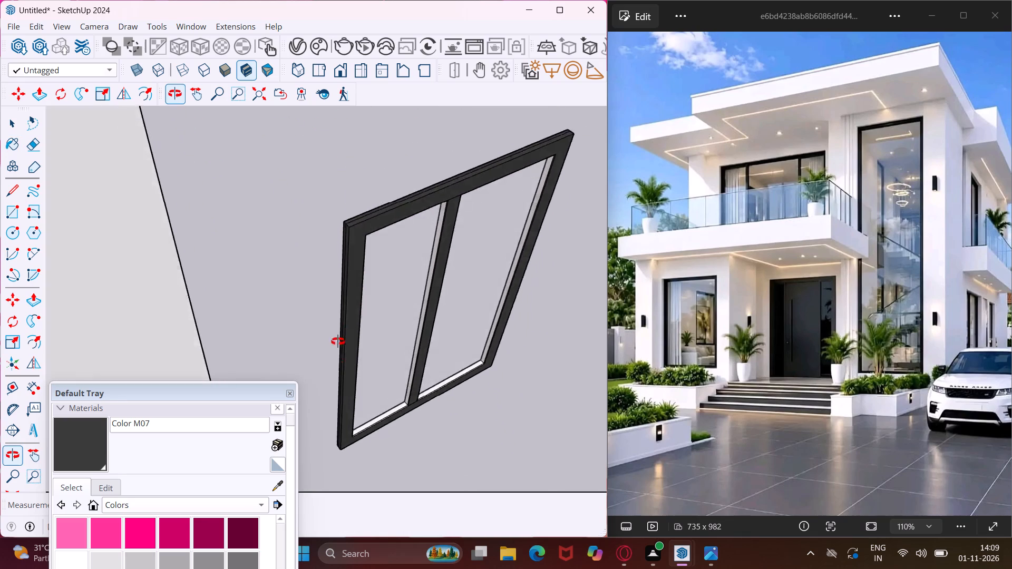
middle_click_drag(338, 341, 555, 509)
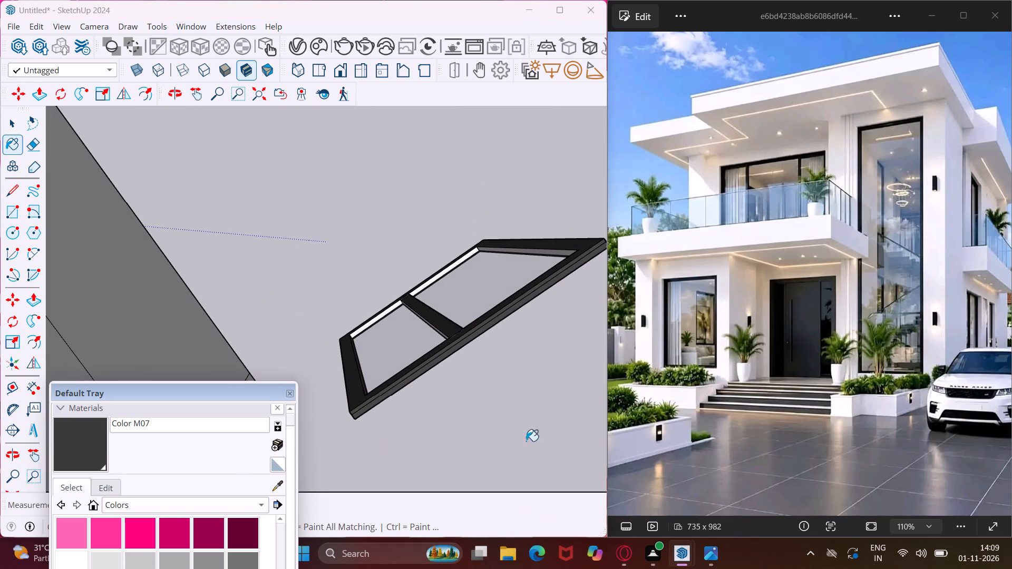
scroll(549, 245, "up", 8)
middle_click_drag(559, 258, 597, 258)
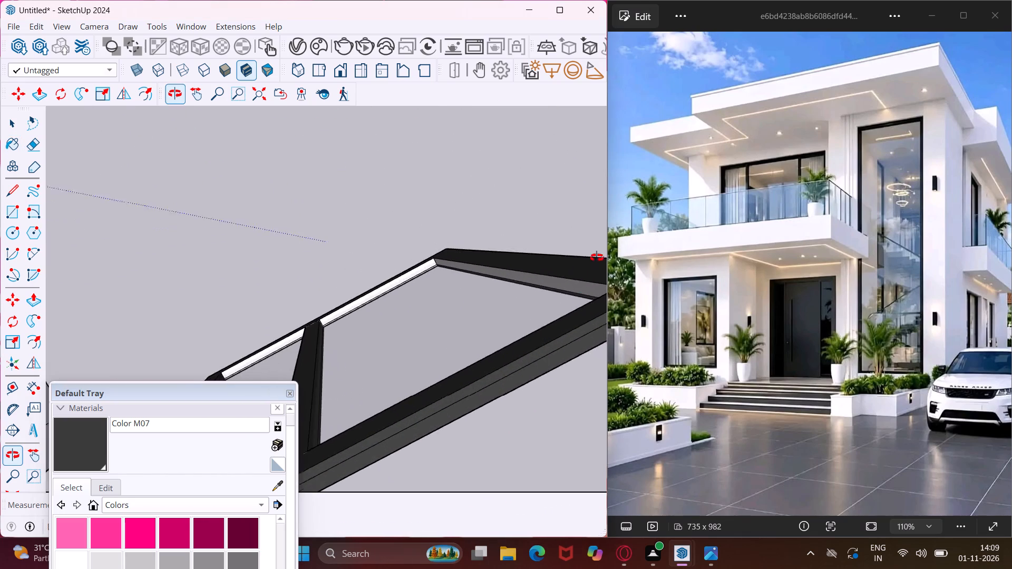
middle_click_drag(597, 258, 232, 261)
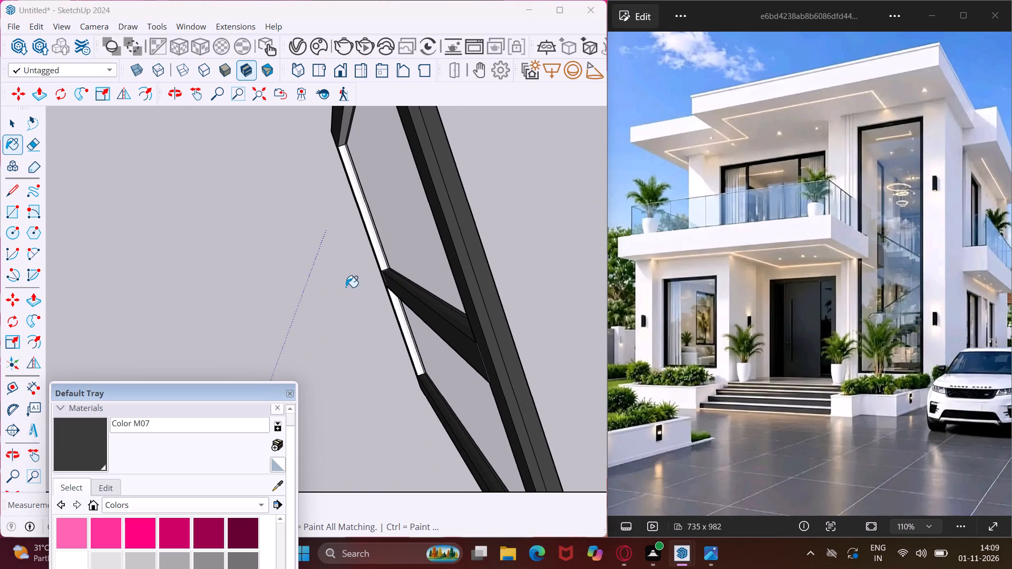
scroll(348, 285, "up", 4)
middle_click_drag(376, 271, 386, 177)
scroll(377, 262, "up", 1)
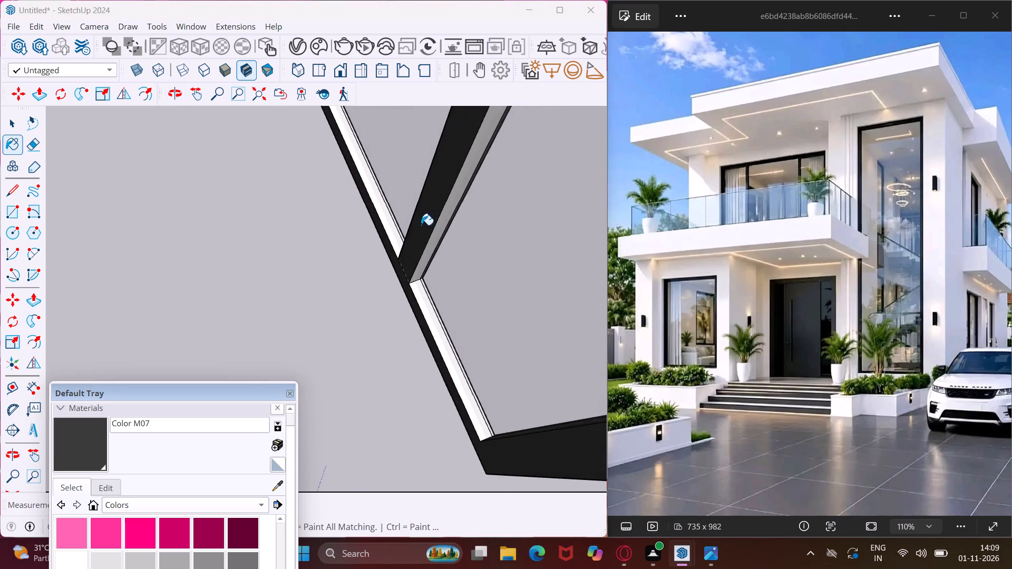
scroll(422, 229, "up", 4)
left_click(434, 255)
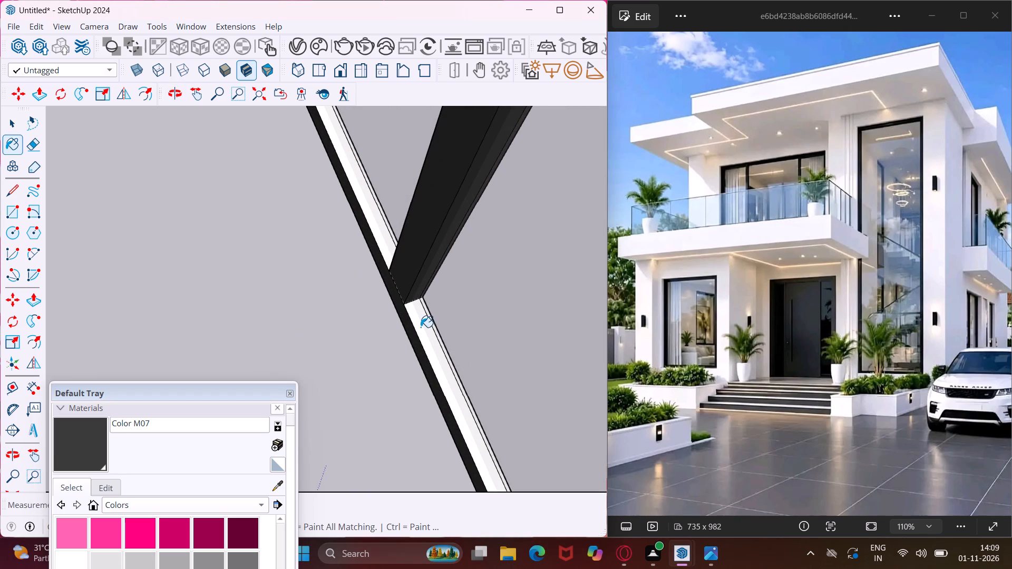
left_click(421, 327)
left_click(382, 252)
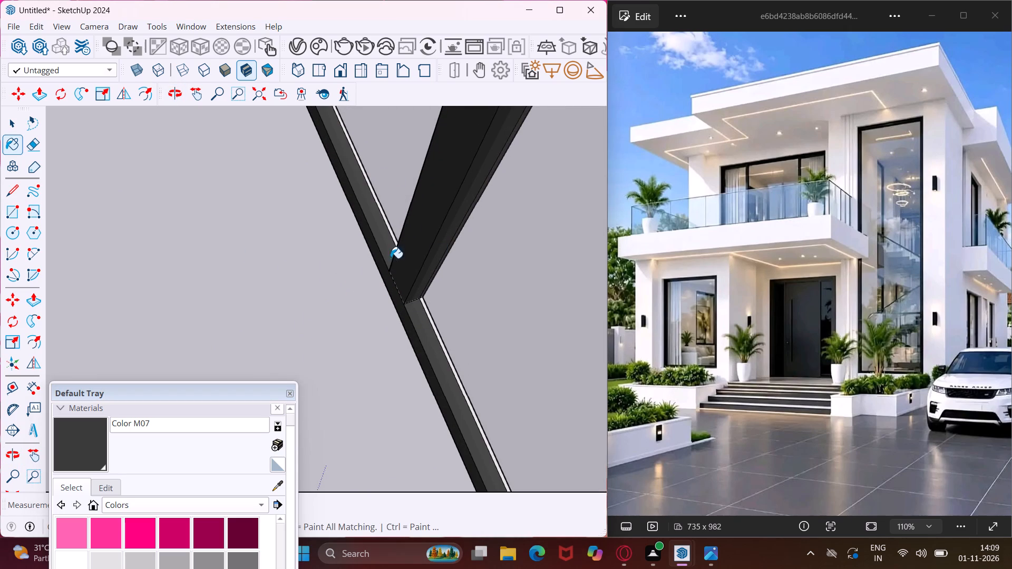
Paint the remaining white inner face on the side jamb of the two-pane window's frame with Color M07.
middle_click_drag(391, 258, 444, 163)
scroll(423, 193, "down", 7)
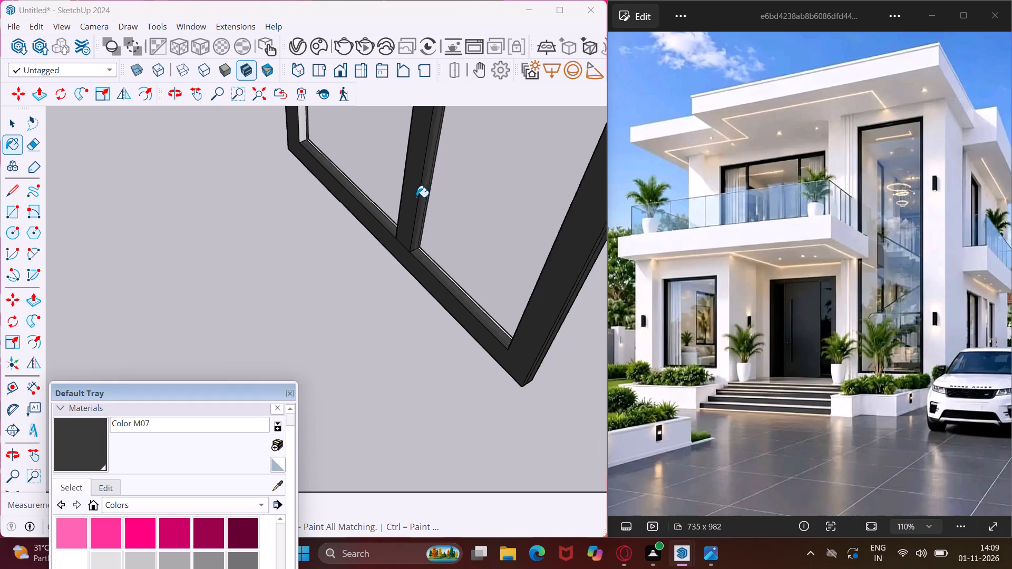
scroll(416, 197, "down", 2)
middle_click_drag(410, 200, 809, 138)
scroll(535, 184, "down", 8)
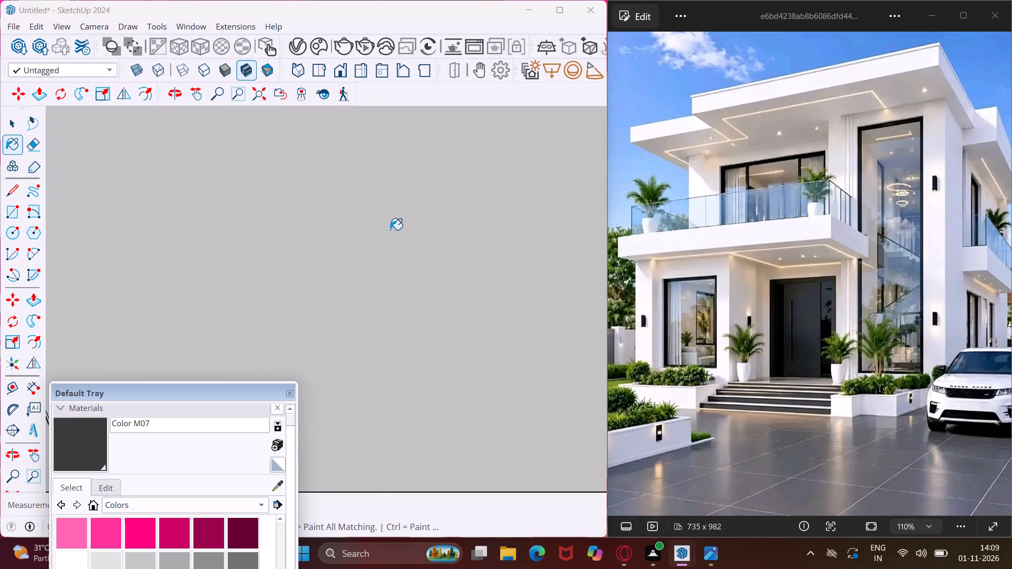
scroll(390, 230, "down", 20)
scroll(390, 230, "down", 18)
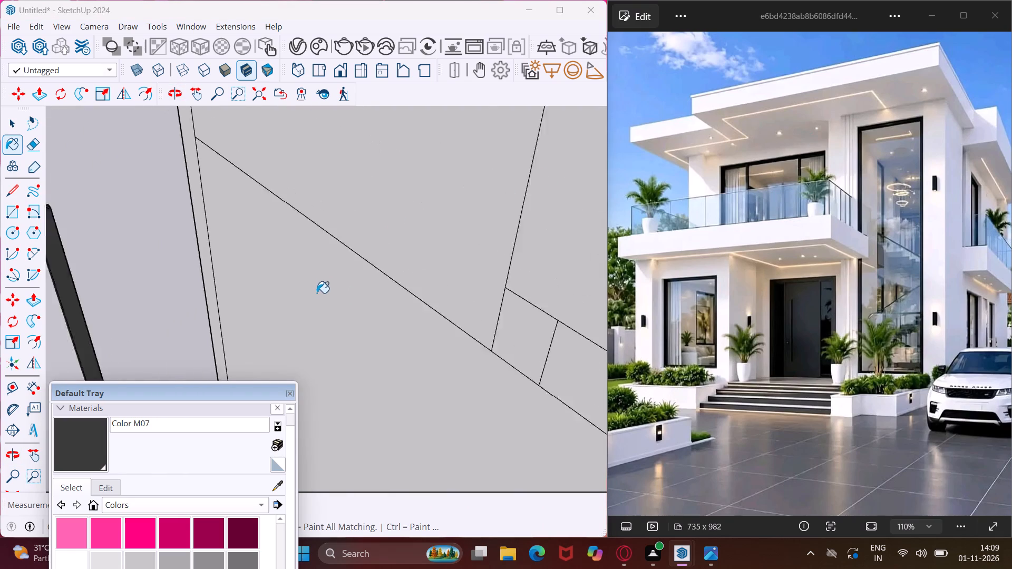
scroll(317, 293, "down", 15)
scroll(238, 330, "up", 6)
scroll(202, 306, "up", 3)
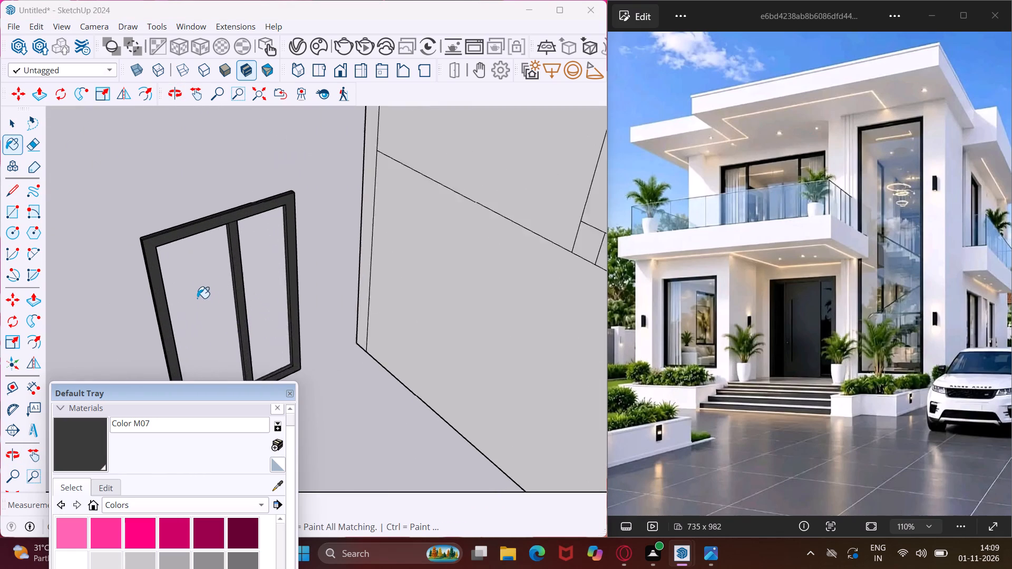
scroll(197, 298, "up", 2)
middle_click_drag(187, 287, 123, 262)
scroll(128, 227, "up", 6)
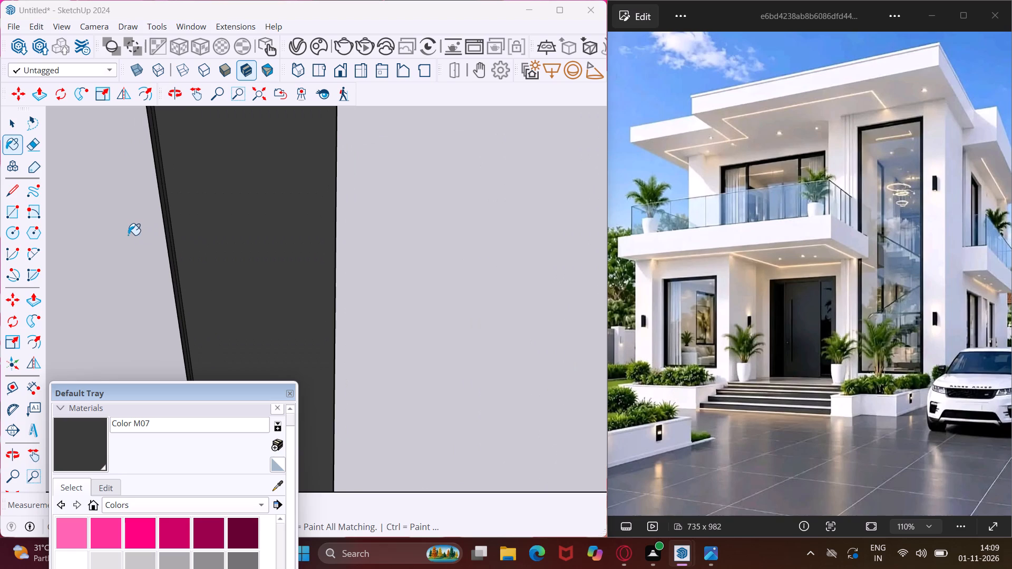
middle_click_drag(265, 256, 32, 283)
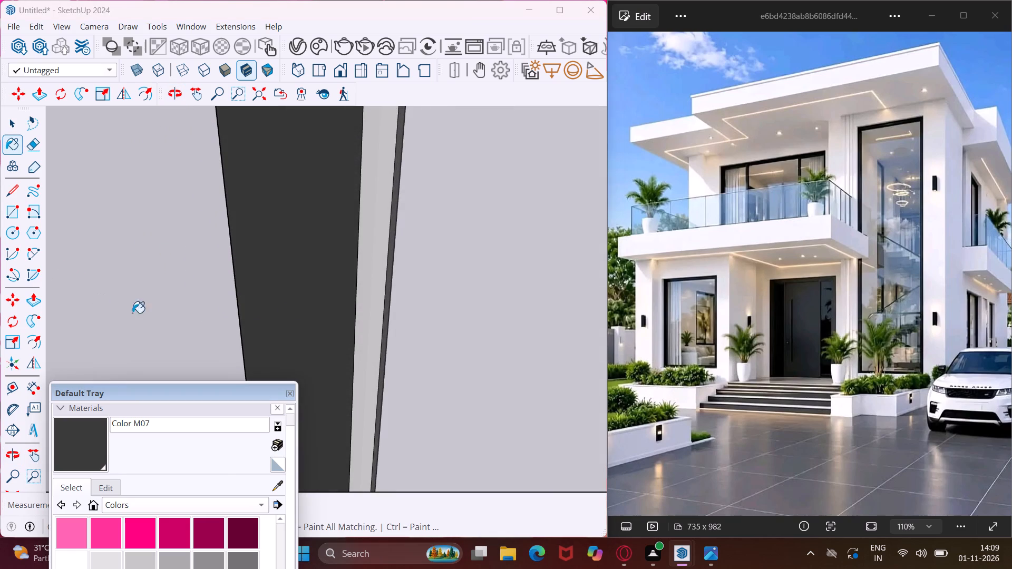
scroll(329, 308, "up", 3)
left_click(369, 283)
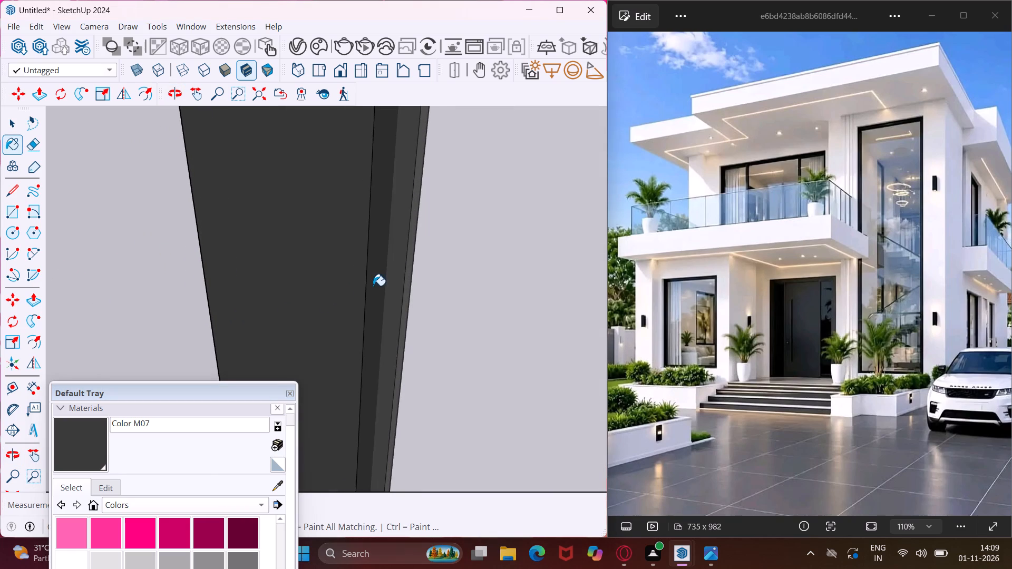
Paint the underside of the two-pane window's top rail with Color M07 in both panes.
scroll(374, 288, "down", 6)
middle_click_drag(374, 292, 434, 153)
scroll(411, 183, "down", 6)
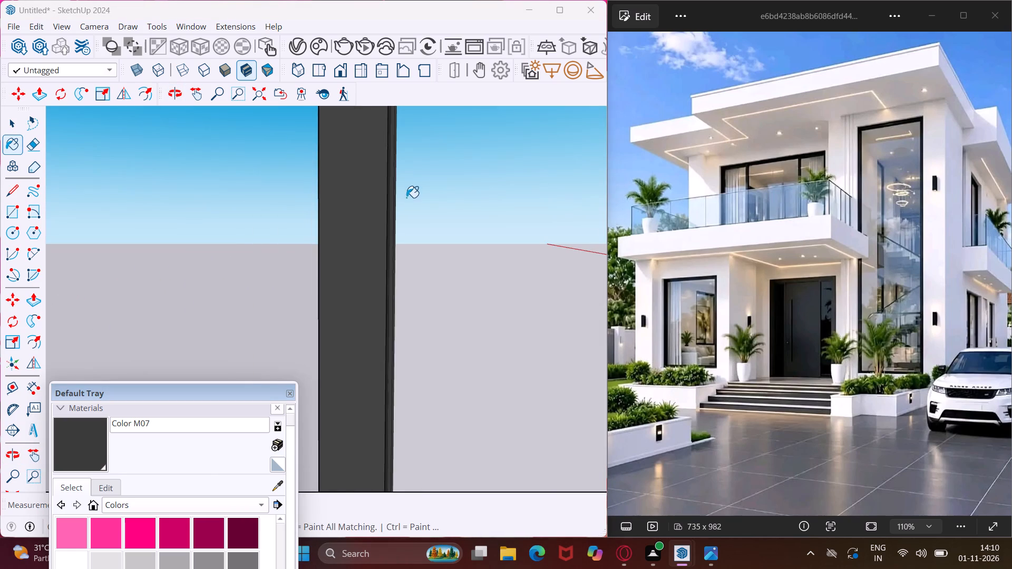
scroll(405, 198, "down", 12)
scroll(432, 153, "up", 9)
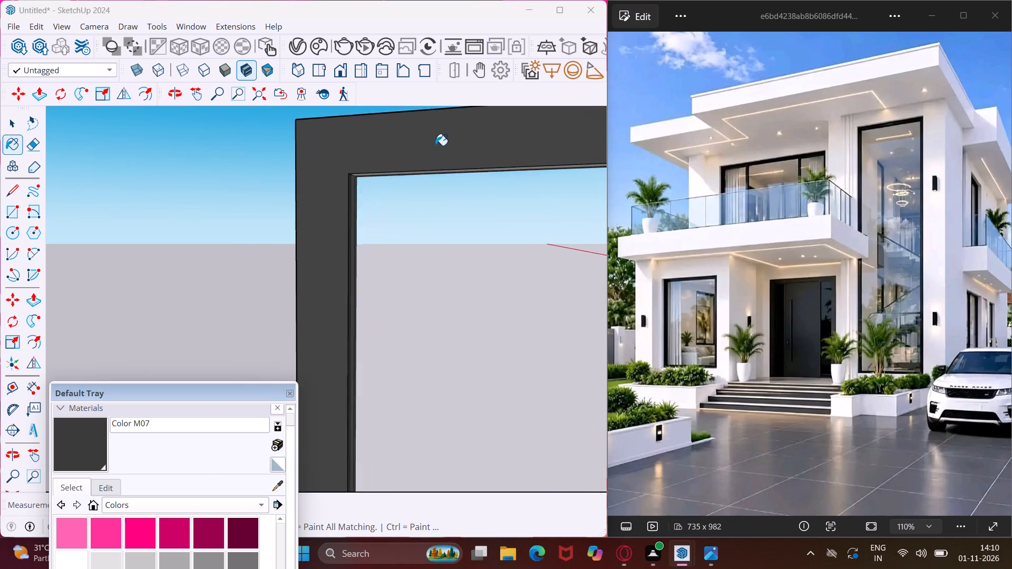
scroll(435, 145, "up", 2)
middle_click_drag(425, 172, 419, 64)
scroll(423, 161, "up", 3)
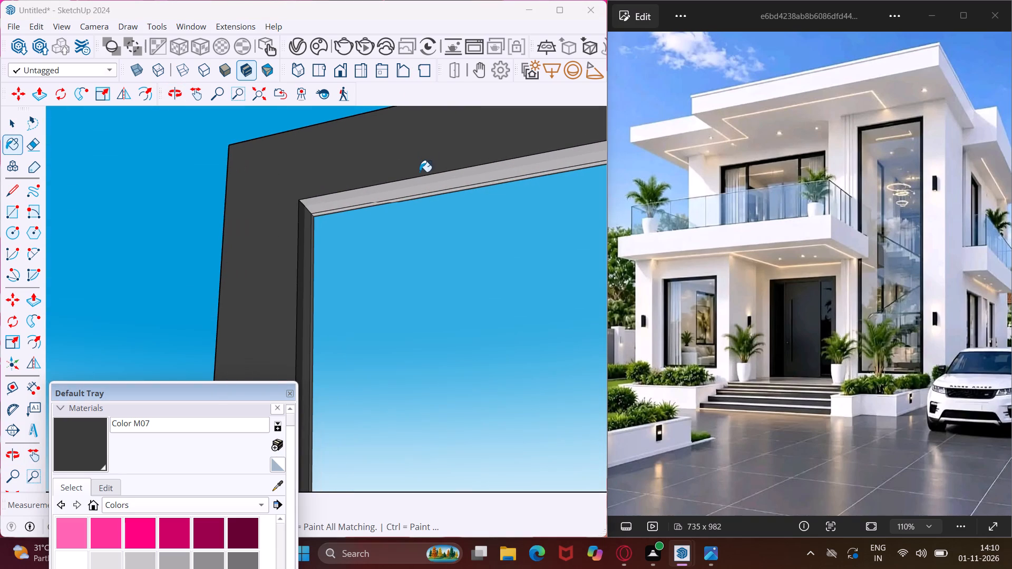
left_click(421, 181)
scroll(317, 207, "down", 11)
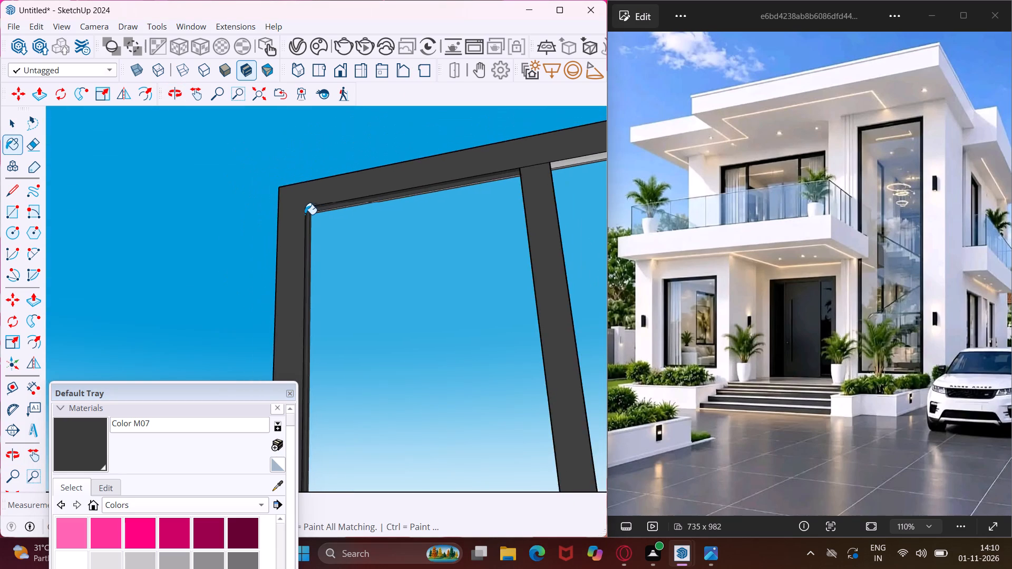
scroll(305, 214, "down", 7)
scroll(467, 180, "up", 19)
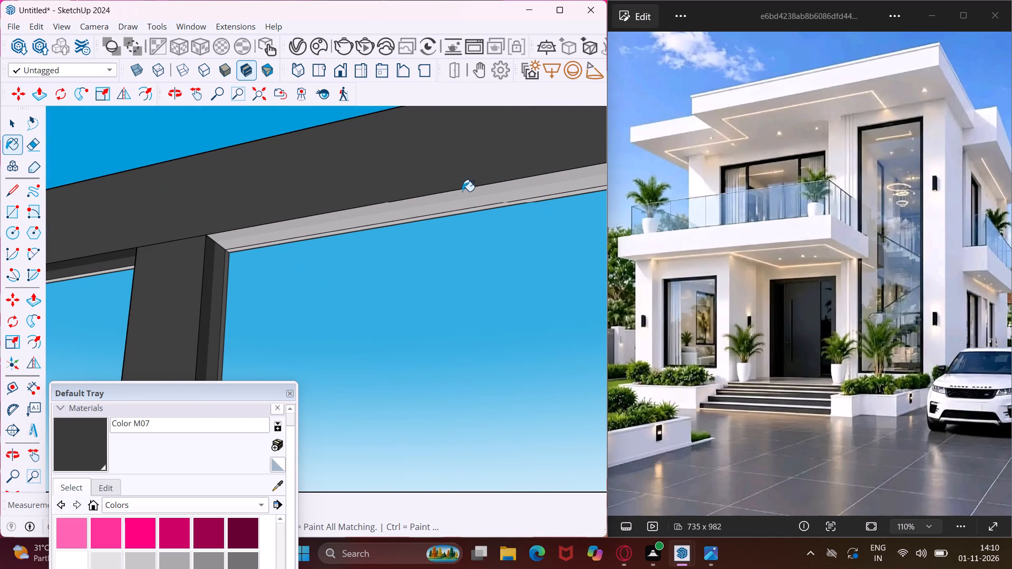
left_click(466, 194)
Paint the thin white strips along the two-pane window's bottom rail with Color M07 on both sides of the mullion.
middle_click_drag(444, 176, 516, 377)
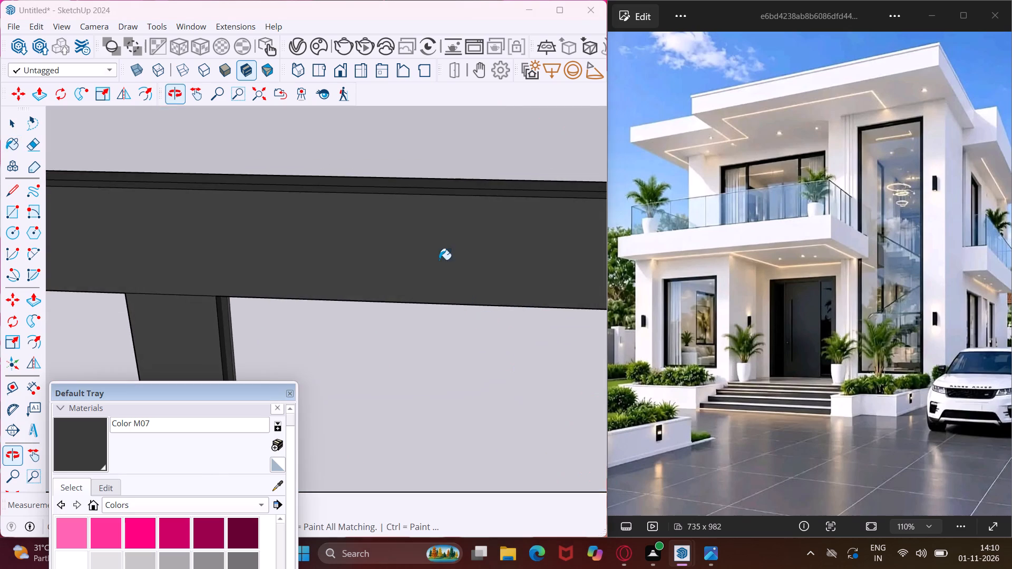
scroll(425, 241, "down", 7)
scroll(433, 196, "down", 8)
middle_click_drag(433, 200, 446, 338)
scroll(423, 318, "up", 12)
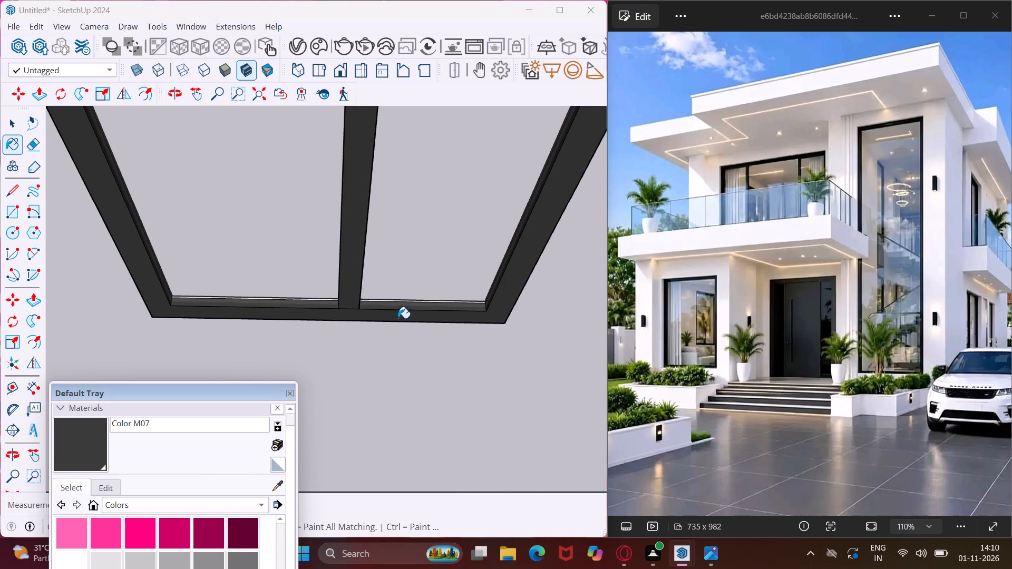
middle_click_drag(397, 318, 864, 140)
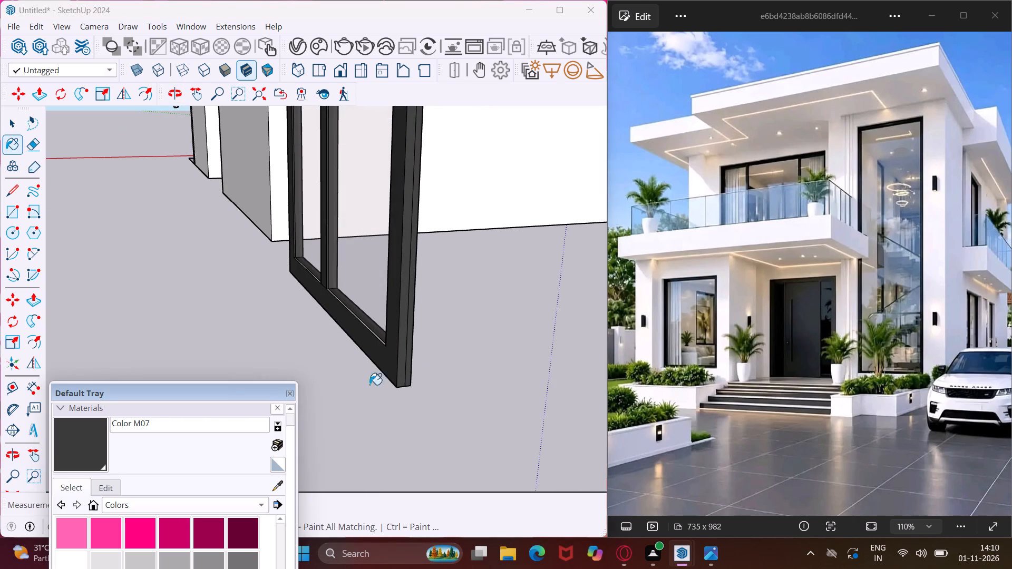
scroll(349, 355, "up", 8)
middle_click_drag(366, 320, 387, 398)
scroll(403, 373, "up", 2)
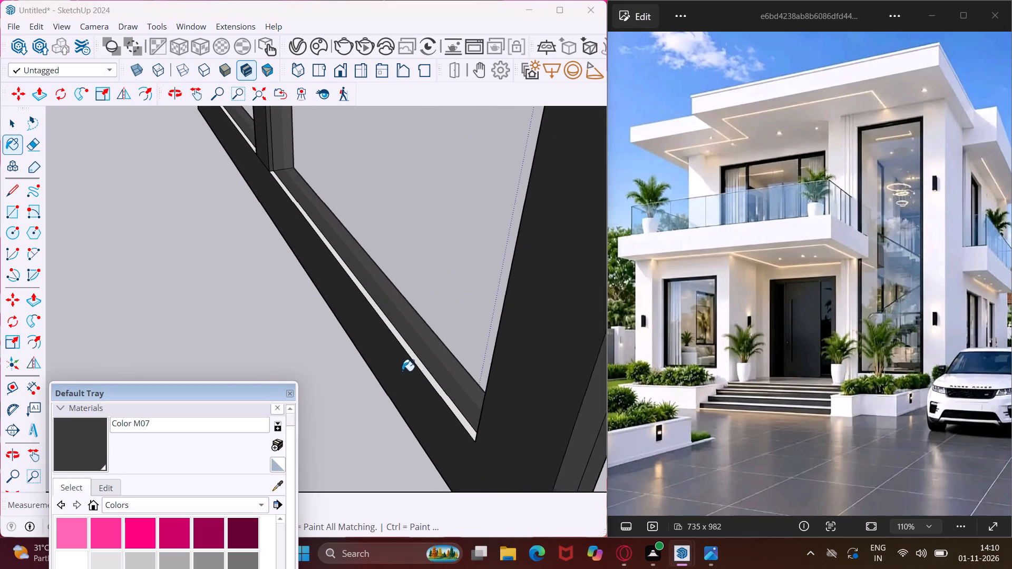
scroll(402, 371, "up", 1)
left_click(412, 355)
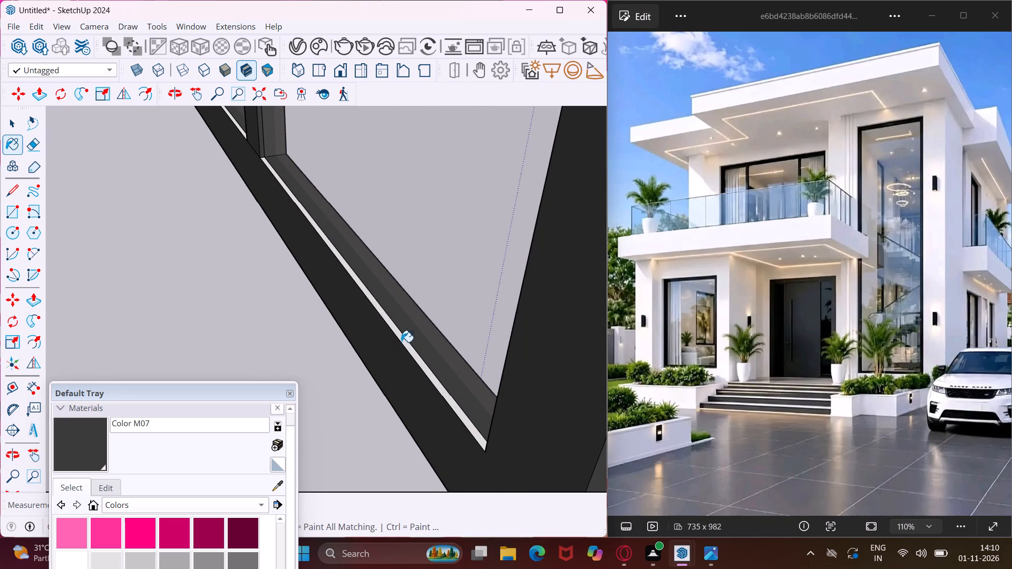
left_click(401, 339)
scroll(380, 346, "down", 3)
scroll(257, 166, "up", 2)
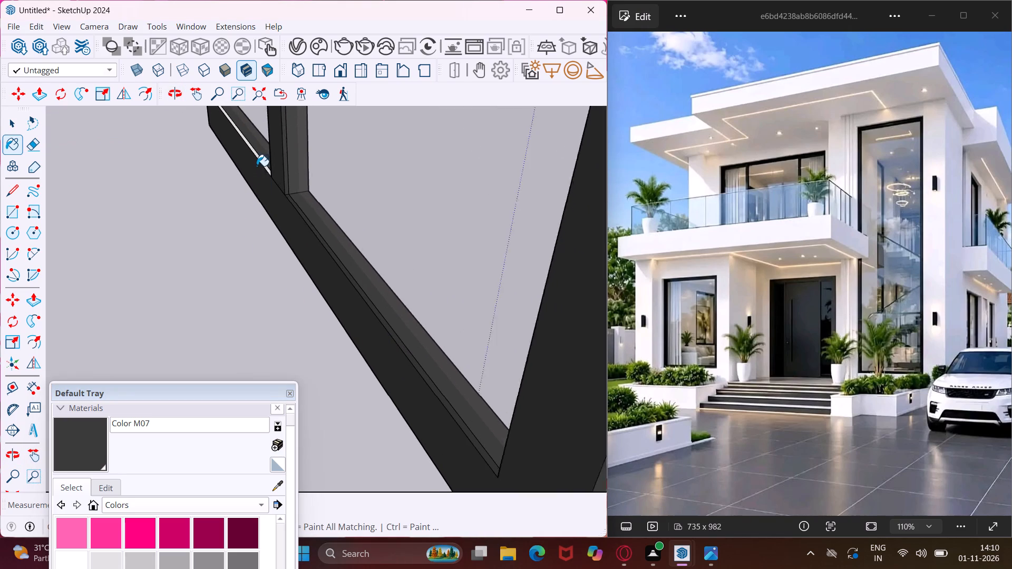
scroll(257, 166, "up", 5)
left_click(272, 171)
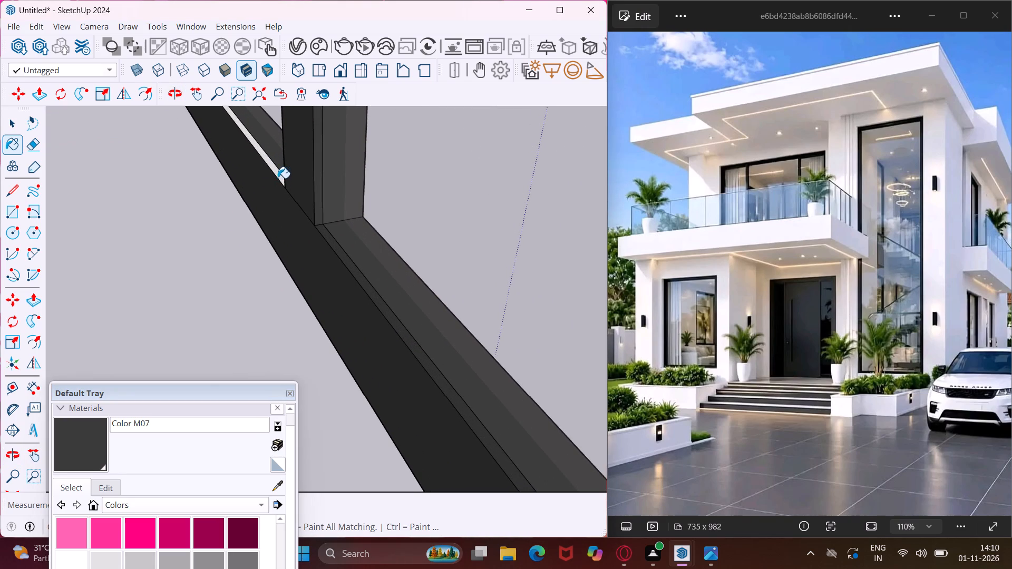
left_click(277, 172)
Examine the two-pane window frame from several angles for faces still lacking Color M07.
middle_click_drag(277, 180, 654, 141)
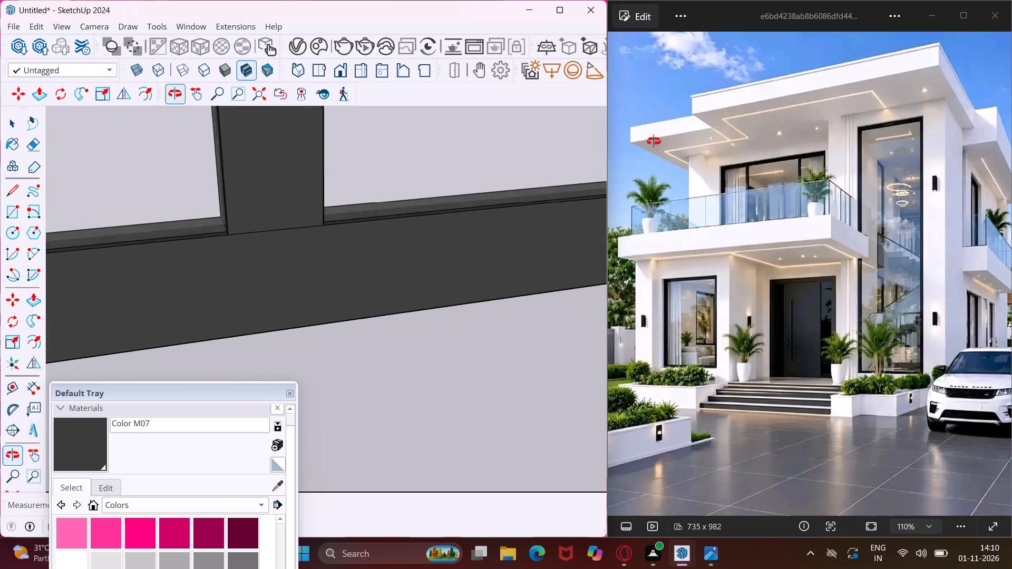
middle_click_drag(654, 141, 830, 136)
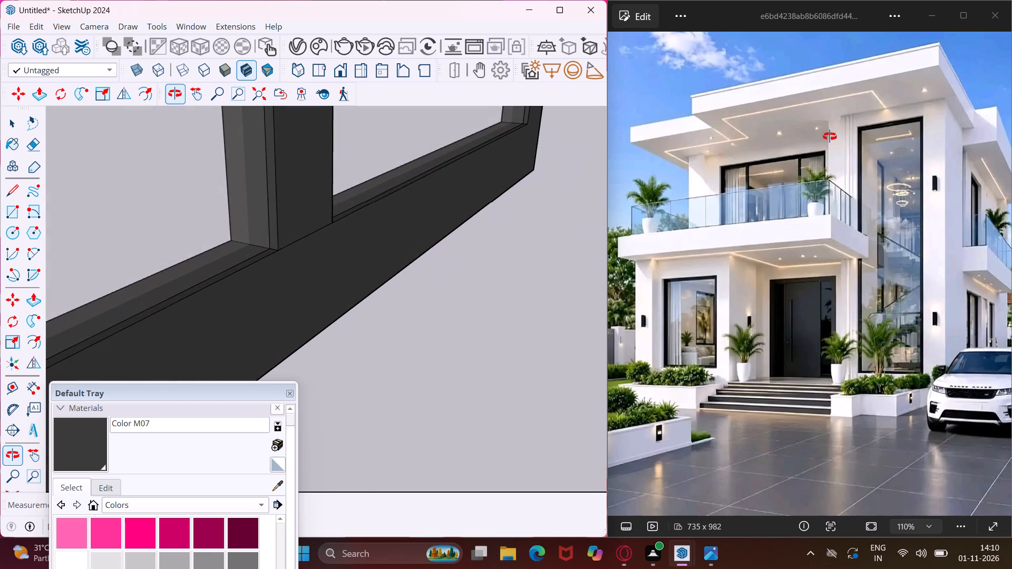
middle_click_drag(830, 136, 835, 132)
scroll(403, 305, "down", 16)
middle_click_drag(385, 305, 325, 346)
scroll(323, 343, "down", 10)
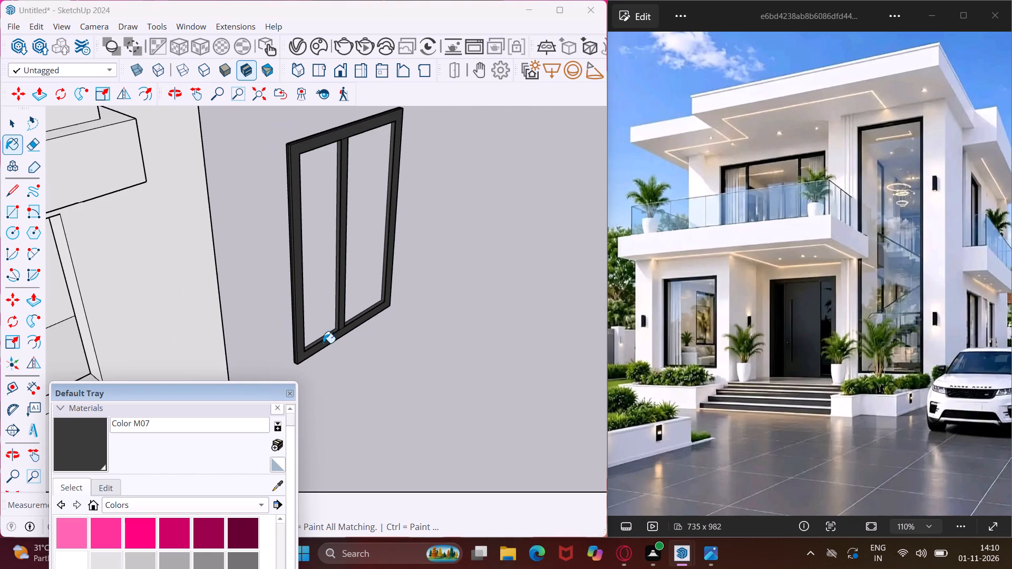
scroll(321, 149, "up", 6)
middle_click_drag(321, 149, 317, 147)
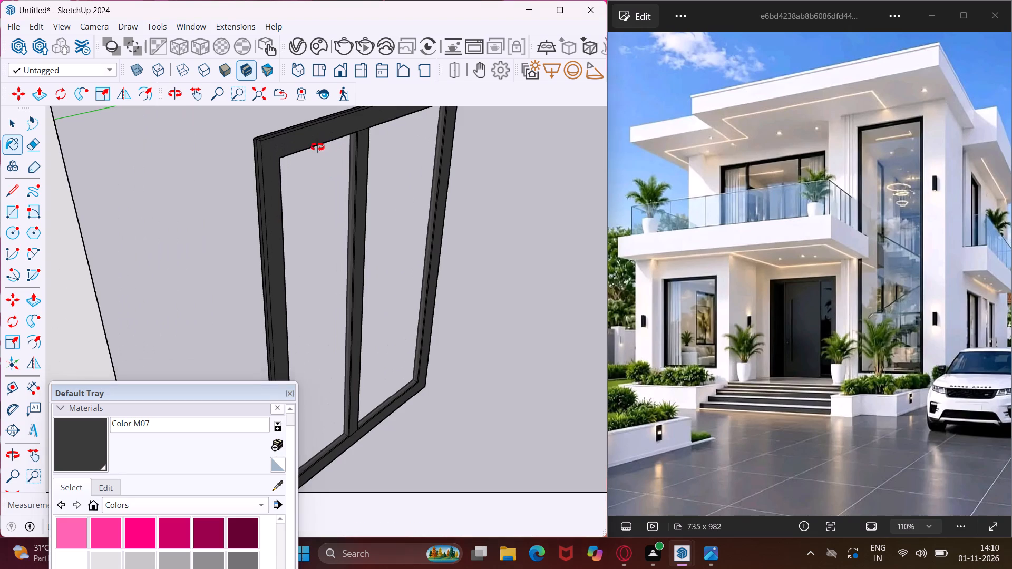
middle_click_drag(317, 147, 155, 0)
middle_click_drag(292, 158, 280, 118)
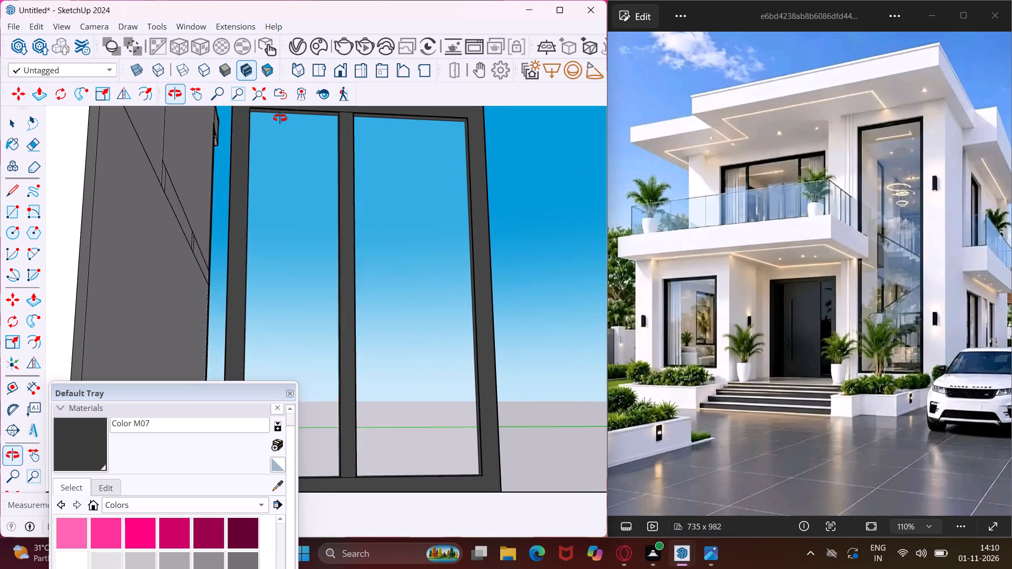
Paint the white outer faces along the bottom edge of the two-pane window's frame with Color M07.
middle_click_drag(280, 118, 276, 103)
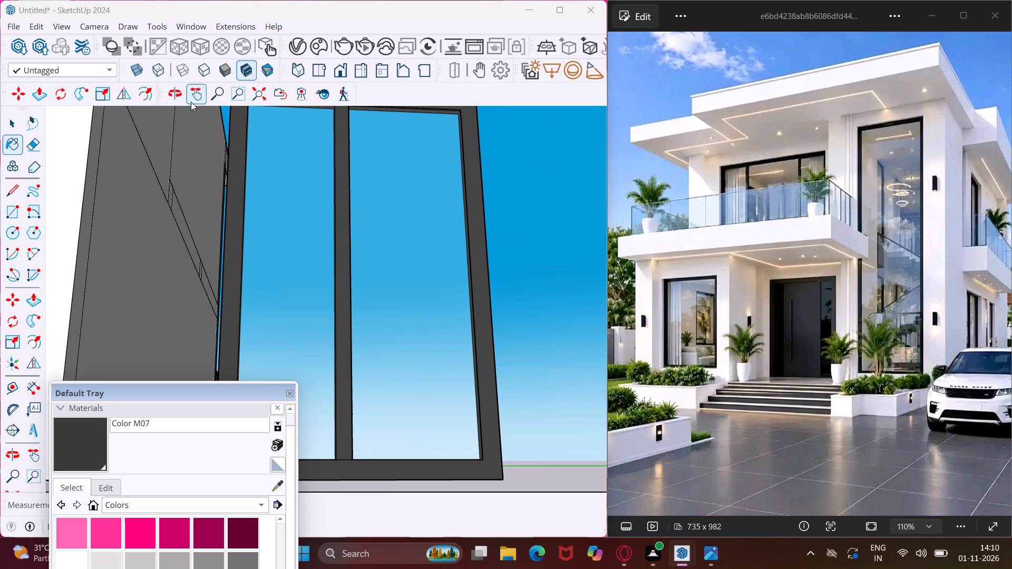
left_click(191, 102)
left_click_drag(223, 166, 236, 332)
scroll(297, 310, "down", 2)
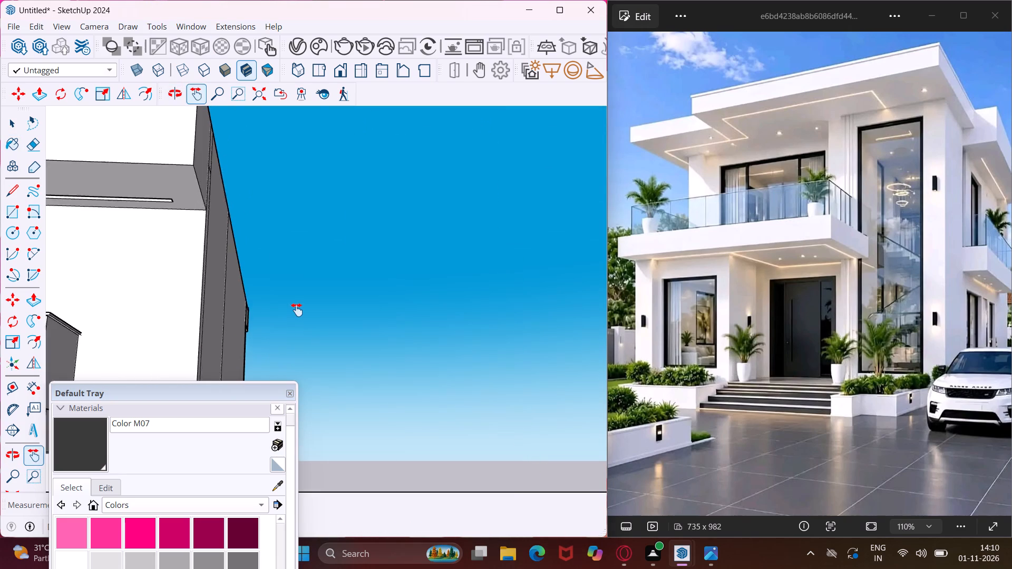
scroll(297, 310, "down", 3)
scroll(337, 418, "up", 3)
middle_click_drag(349, 443, 344, 389)
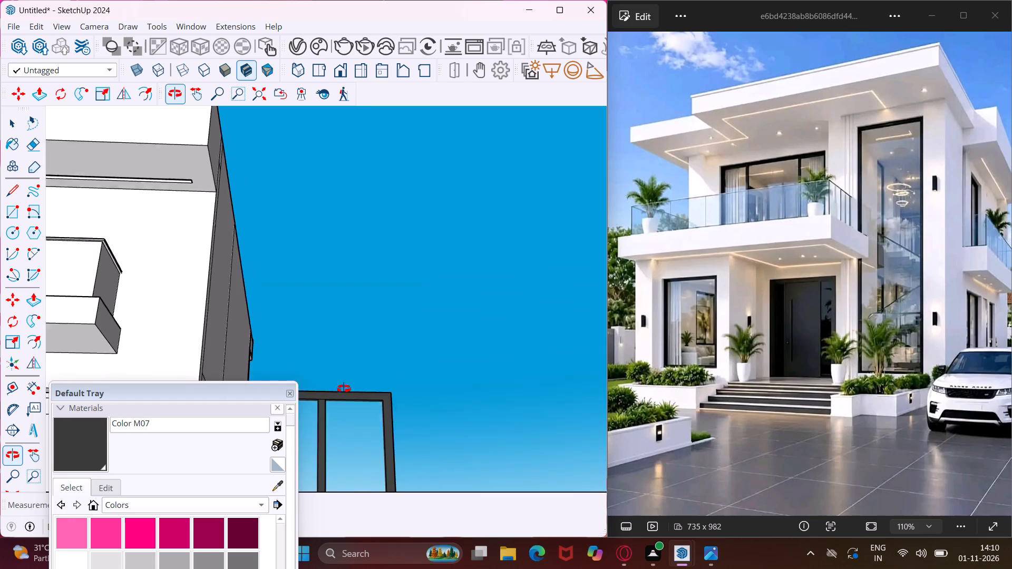
middle_click_drag(344, 389, 361, 230)
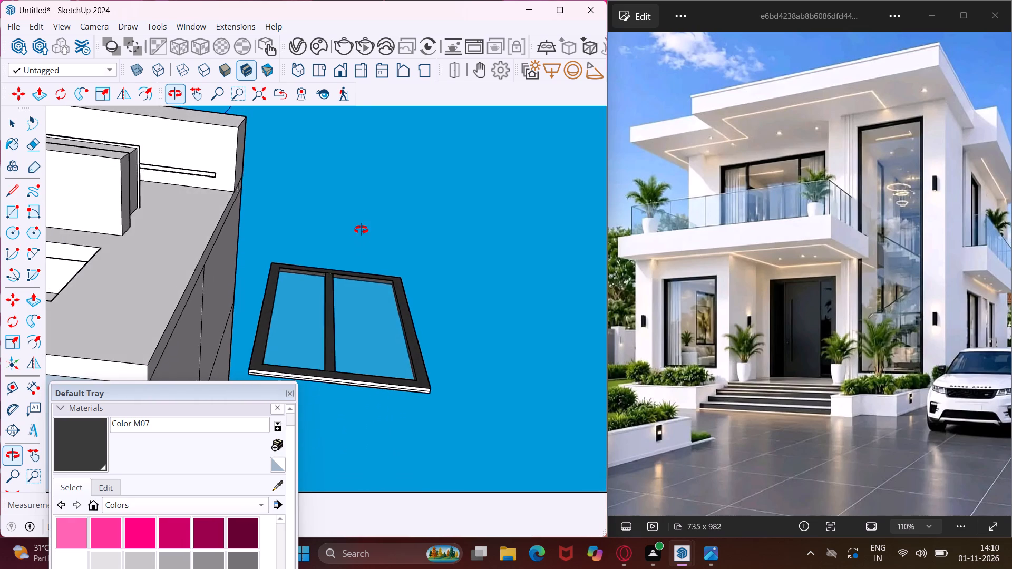
middle_click_drag(361, 230, 372, 198)
left_click(90, 443)
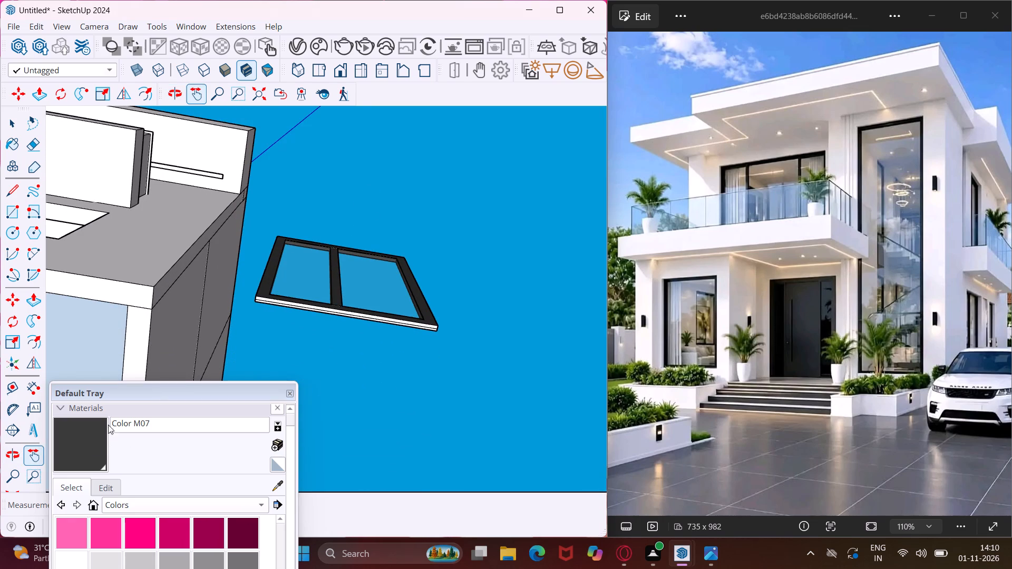
scroll(250, 305, "up", 13)
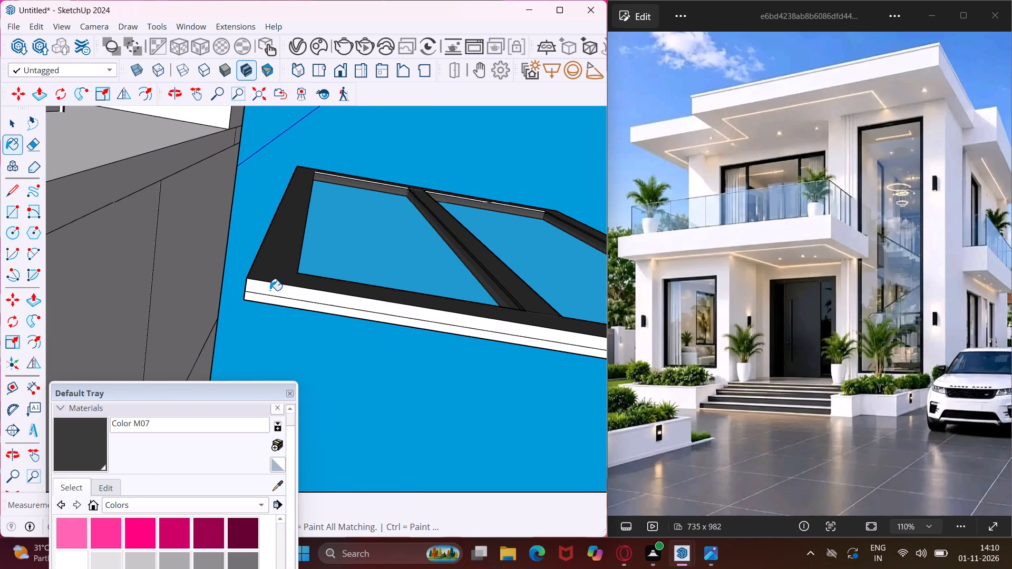
left_click(270, 290)
left_click(270, 300)
Paint the remaining white strips along the inside of the two-pane window's top rail with Color M07, on both sides of the mullion.
middle_click_drag(344, 169, 336, 215)
scroll(333, 209, "down", 1)
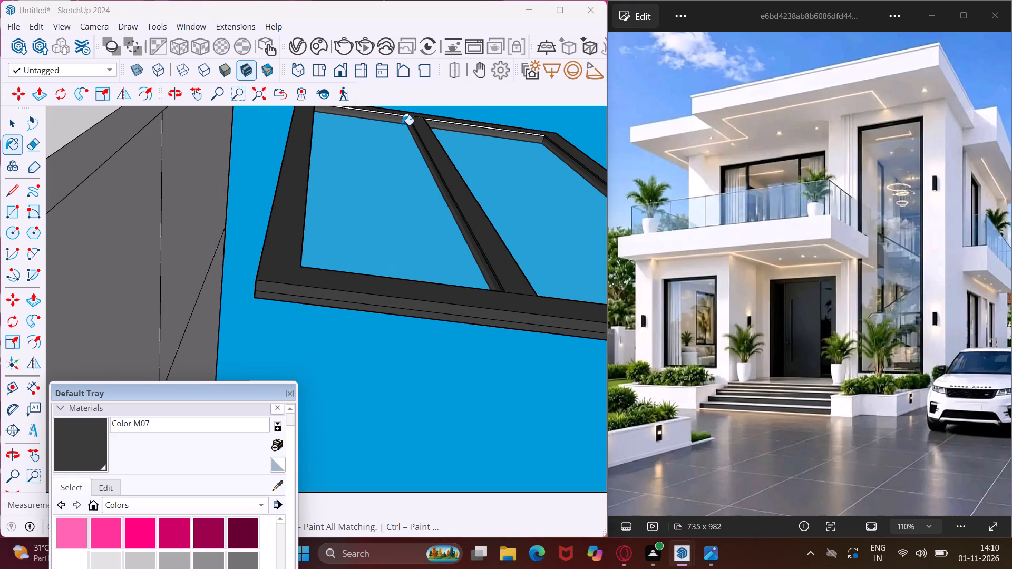
scroll(402, 125, "up", 13)
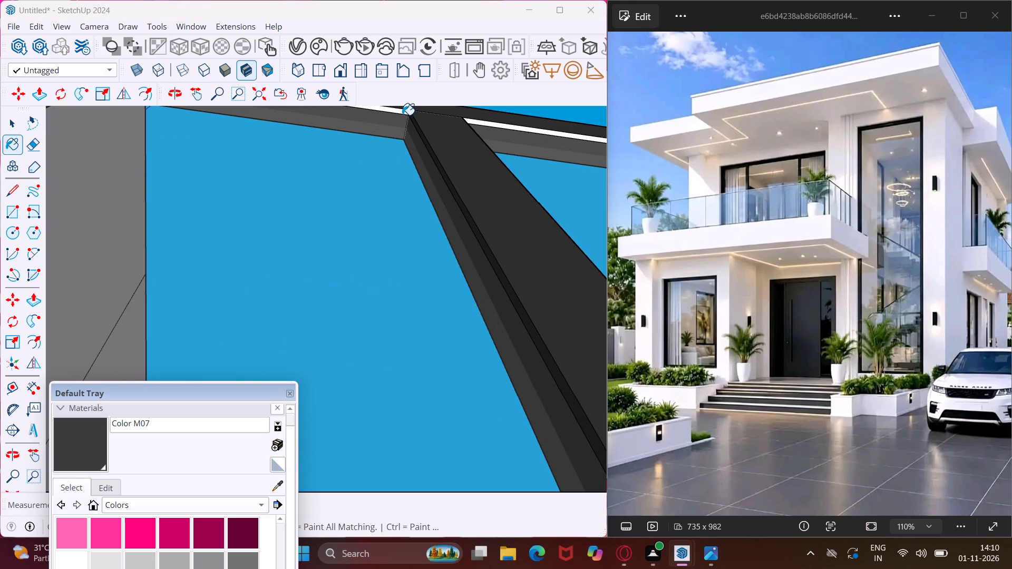
left_click(397, 112)
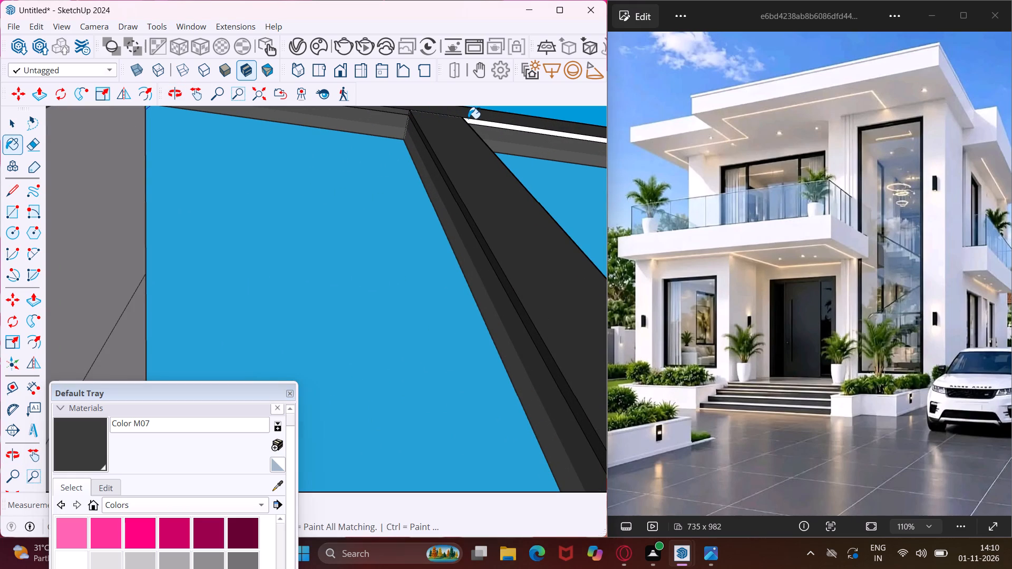
left_click(472, 121)
Paint the front faces of the white three-pane window's outer frame and both mullions with Color M07.
scroll(357, 162, "down", 13)
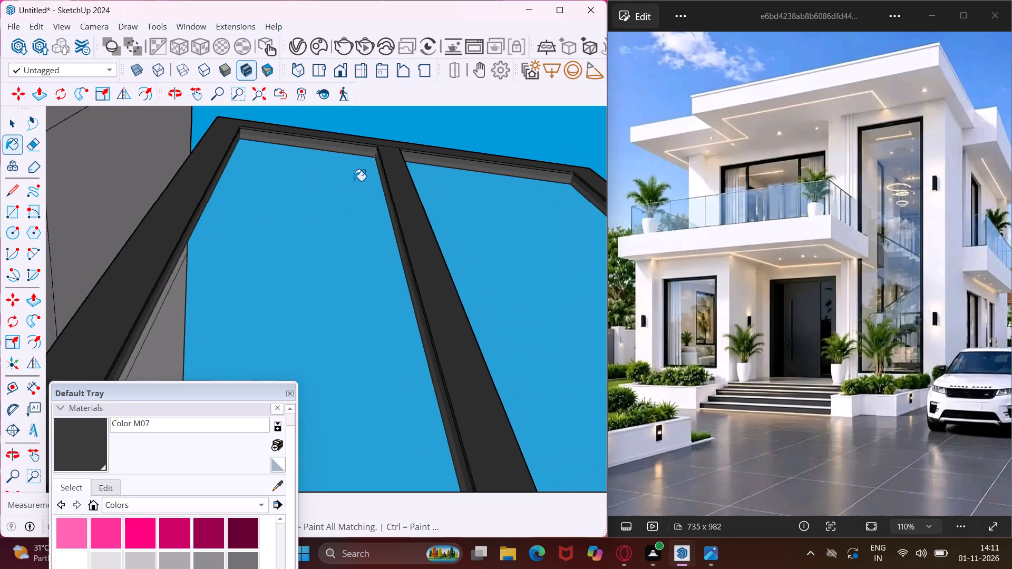
scroll(352, 185, "down", 14)
scroll(362, 199, "down", 7)
middle_click_drag(363, 205, 366, 294)
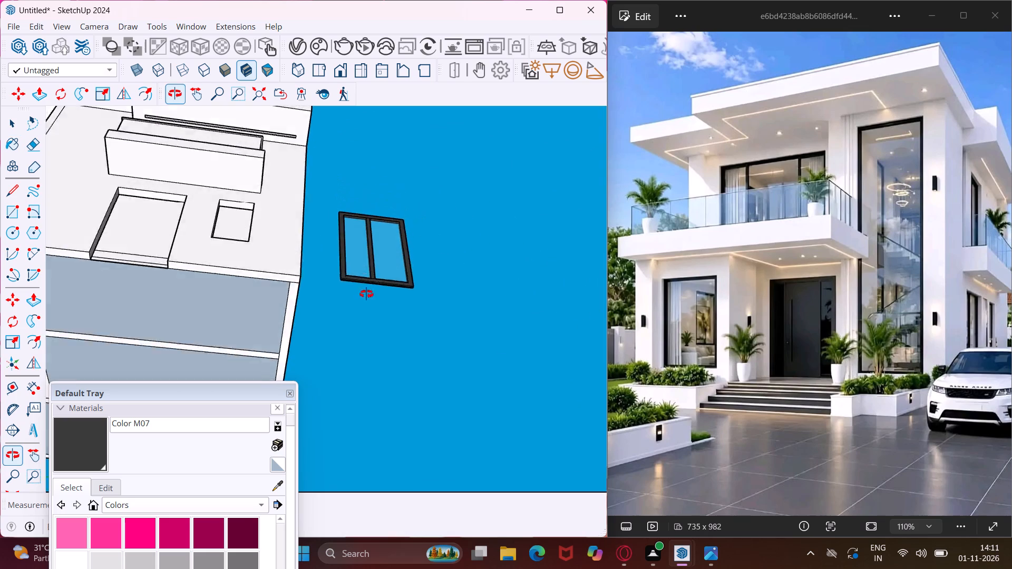
middle_click_drag(366, 294, 367, 421)
scroll(347, 250, "down", 17)
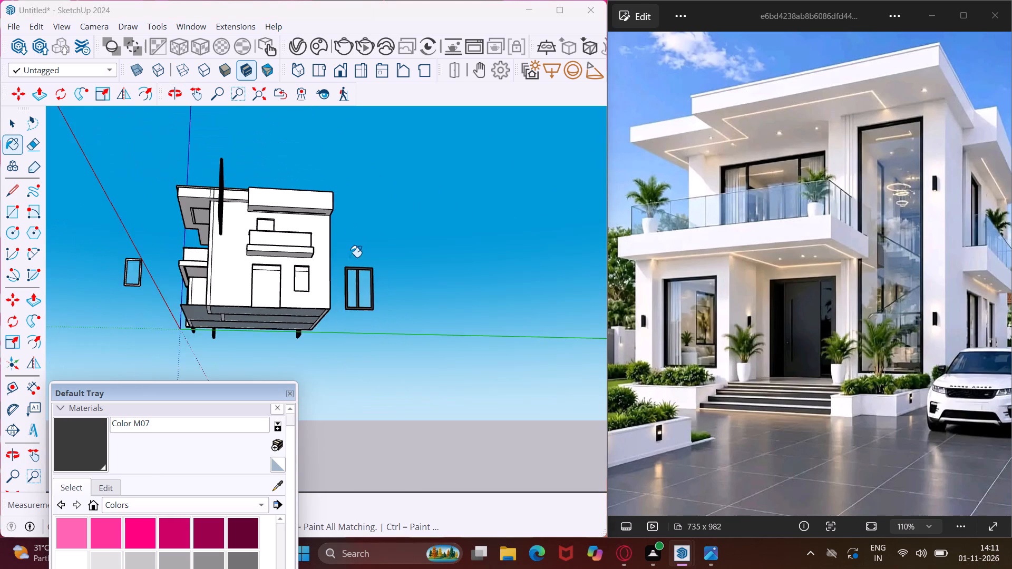
middle_click_drag(224, 255, 536, 365)
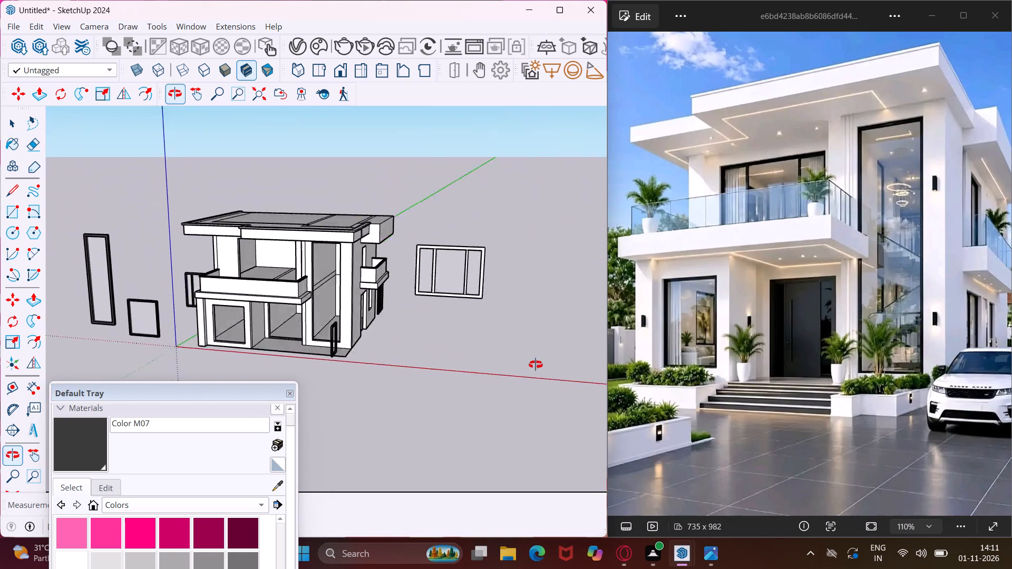
middle_click_drag(536, 365, 556, 368)
scroll(471, 253, "up", 5)
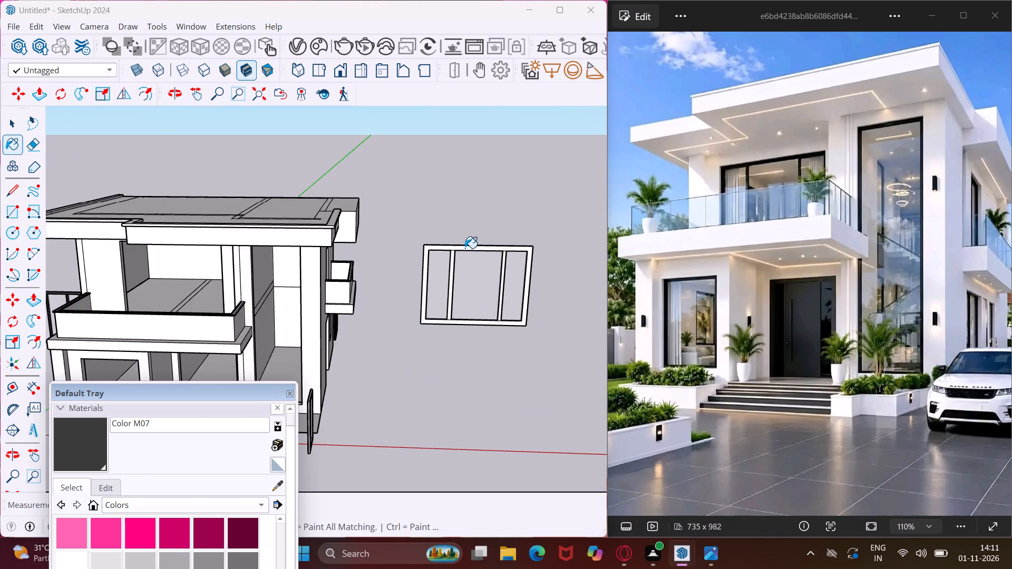
scroll(465, 248, "up", 14)
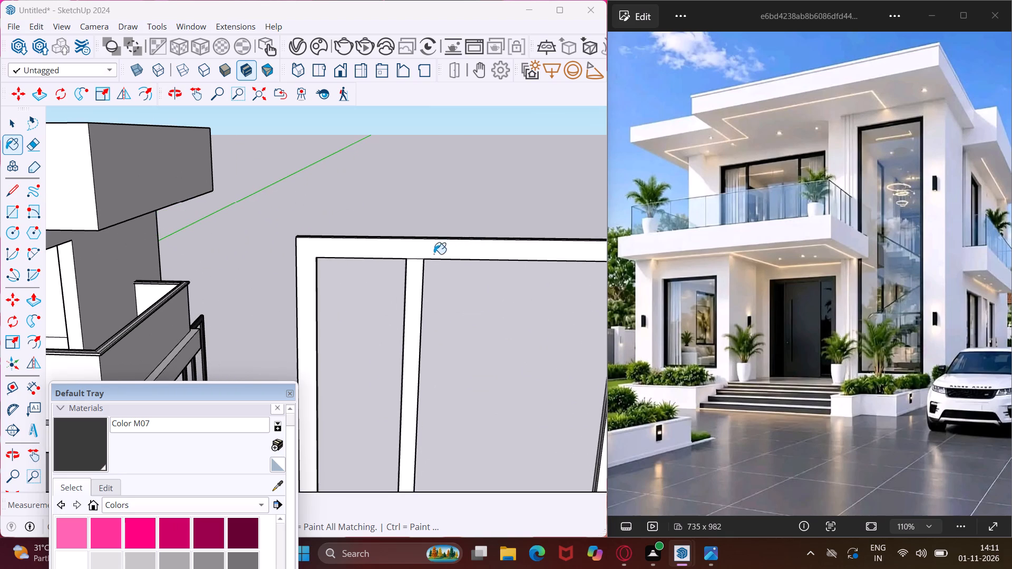
scroll(427, 257, "up", 3)
left_click(419, 253)
left_click(416, 289)
scroll(329, 241, "down", 11)
scroll(452, 255, "up", 8)
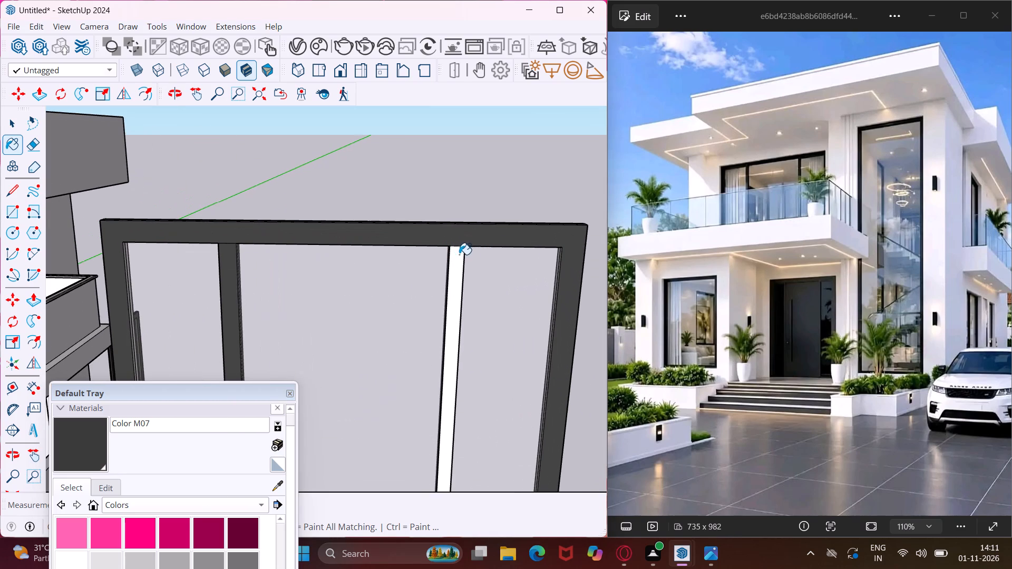
left_click(459, 256)
Paint the white strips along the three-pane window frame's top edge and adjoining outer side edge with Color M07.
middle_click_drag(482, 205, 166, 289)
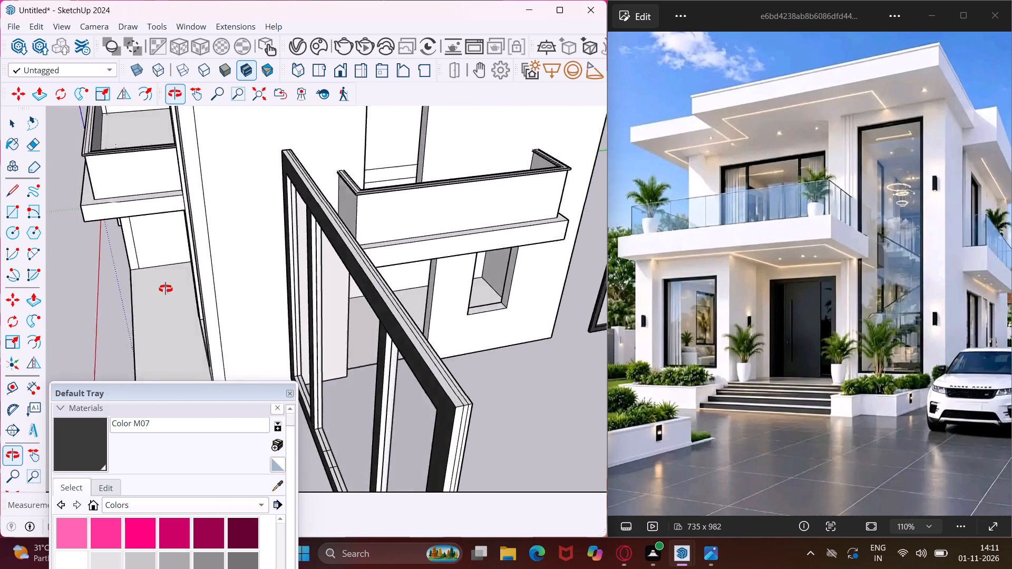
middle_click_drag(166, 289, 134, 295)
scroll(377, 400, "up", 3)
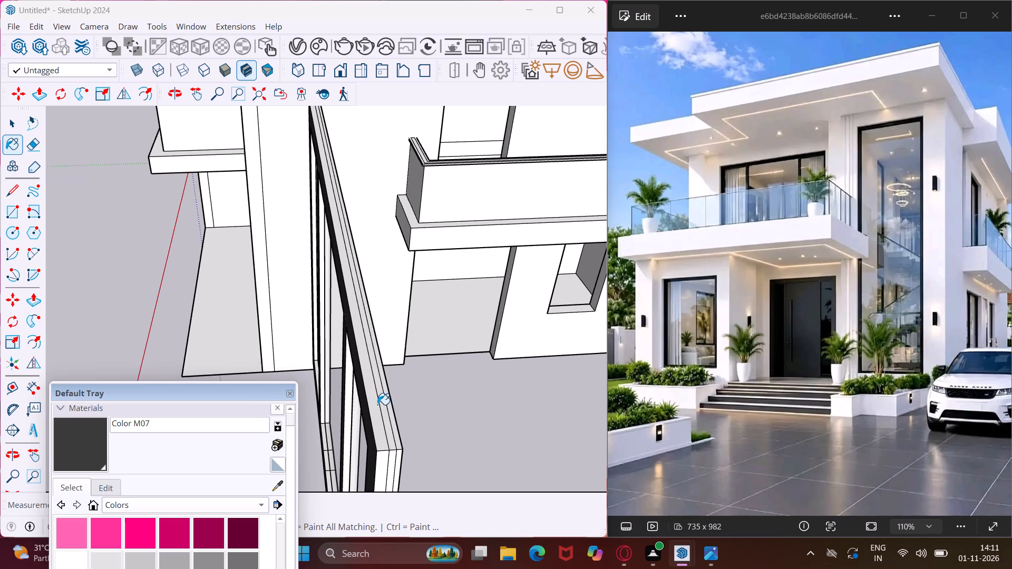
left_click(377, 405)
left_click(383, 409)
left_click(391, 419)
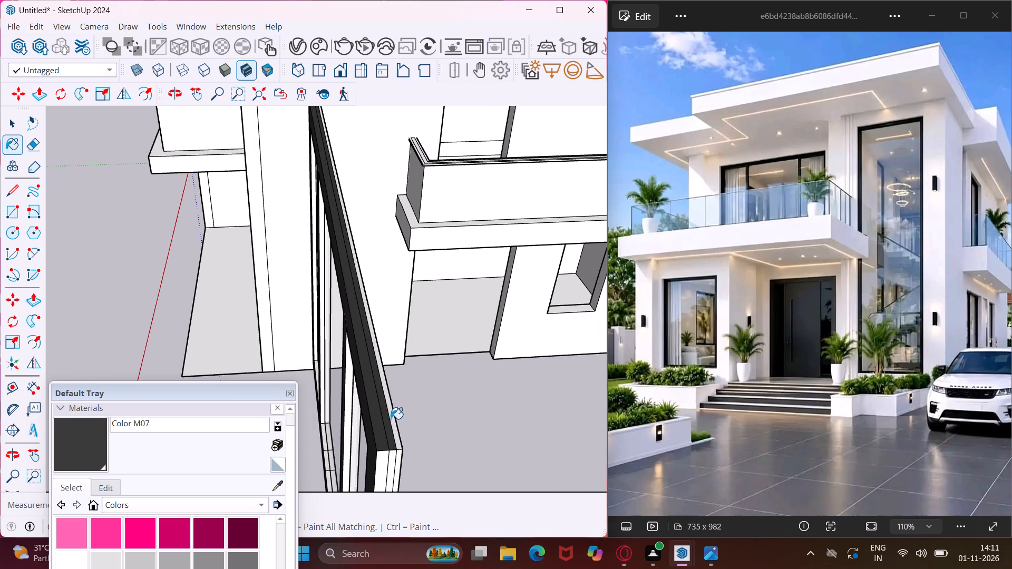
left_click(398, 441)
left_click(382, 462)
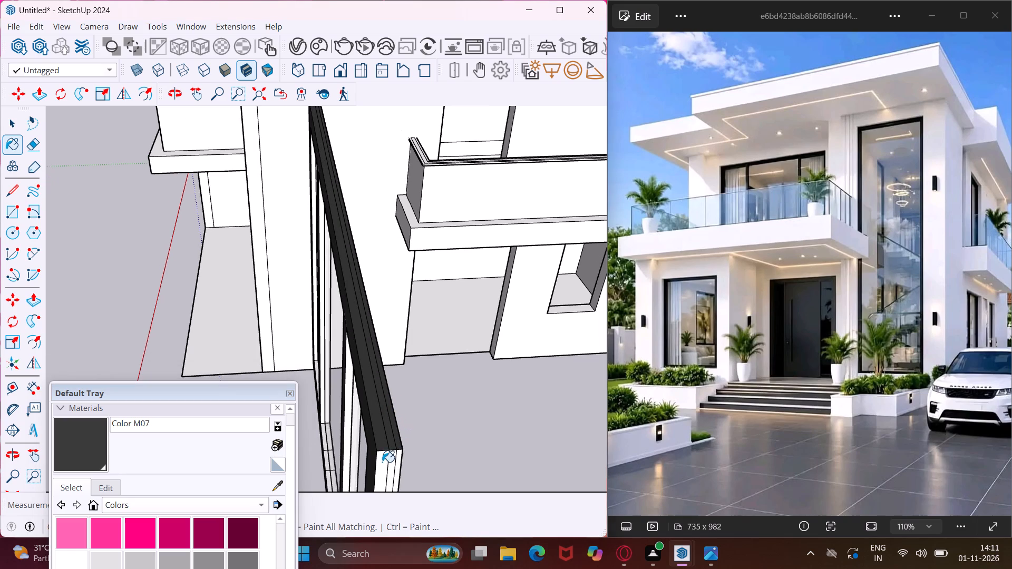
left_click(392, 460)
left_click(397, 457)
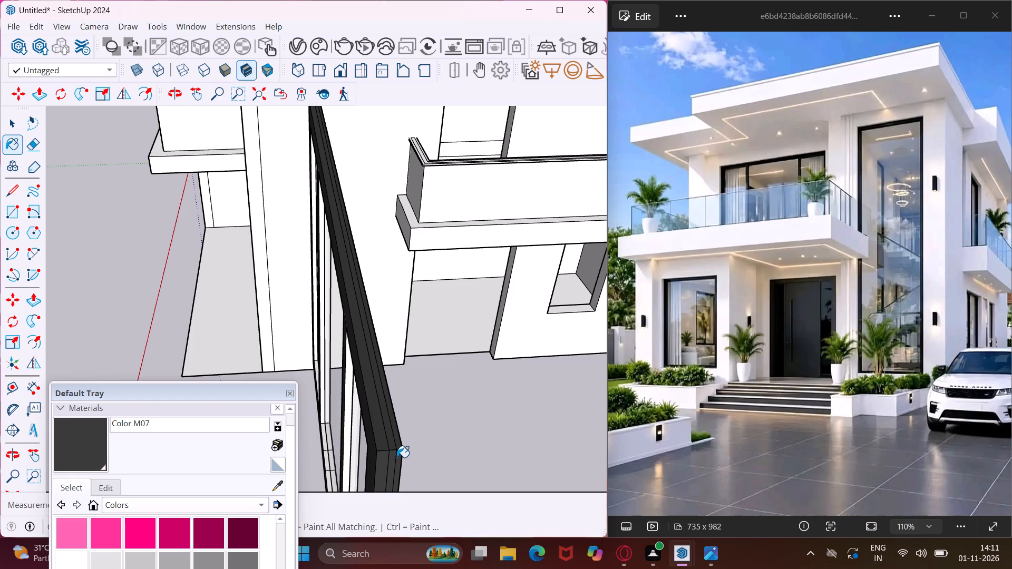
Paint the visible white side faces of the three-pane window's mullions and far jamb with Color M07.
scroll(319, 278, "up", 9)
left_click(320, 278)
scroll(304, 262, "up", 1)
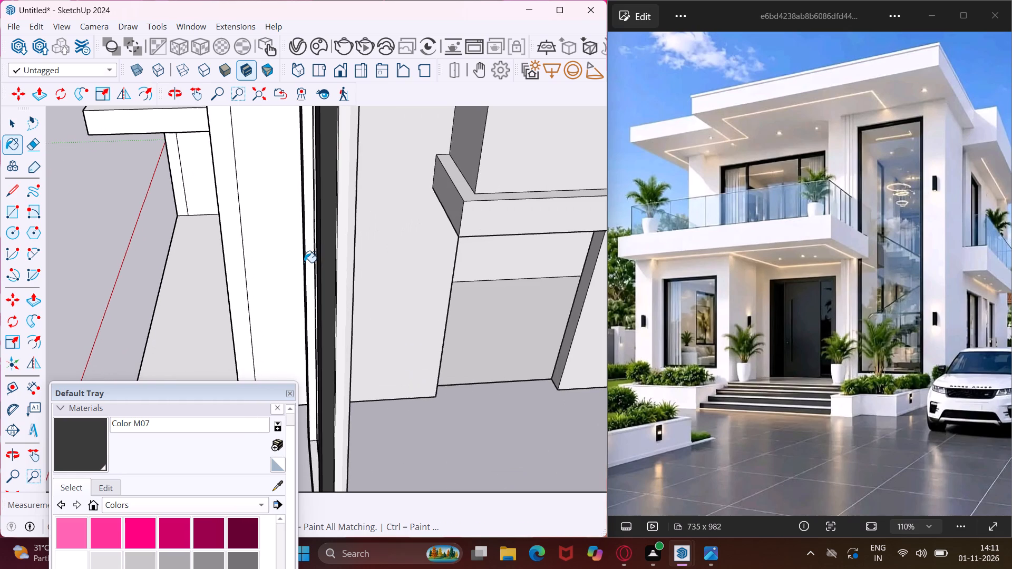
left_click(304, 261)
left_click(307, 255)
scroll(303, 242, "down", 5)
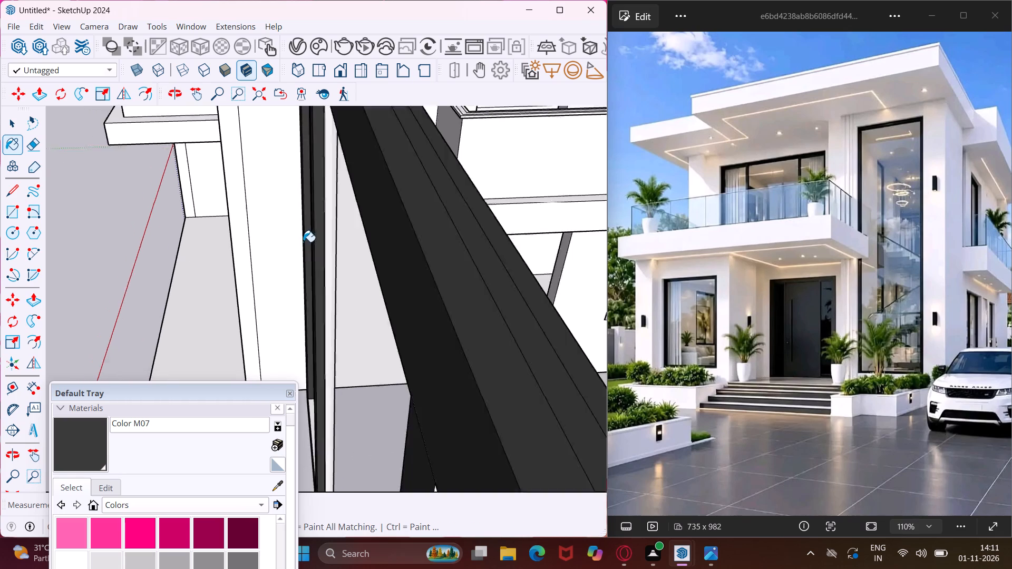
scroll(303, 242, "down", 1)
scroll(353, 371, "up", 3)
left_click(347, 370)
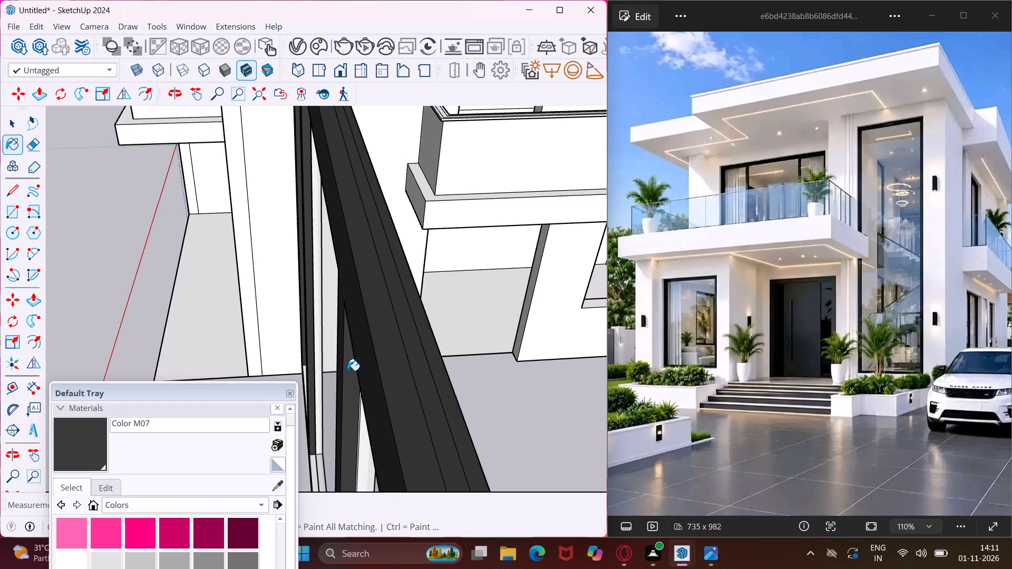
From the opposite side, paint the white side strips of the three-pane window's far mullion and far jamb with Color M07.
middle_click_drag(400, 330, 277, 279)
left_click(365, 283)
left_click(376, 310)
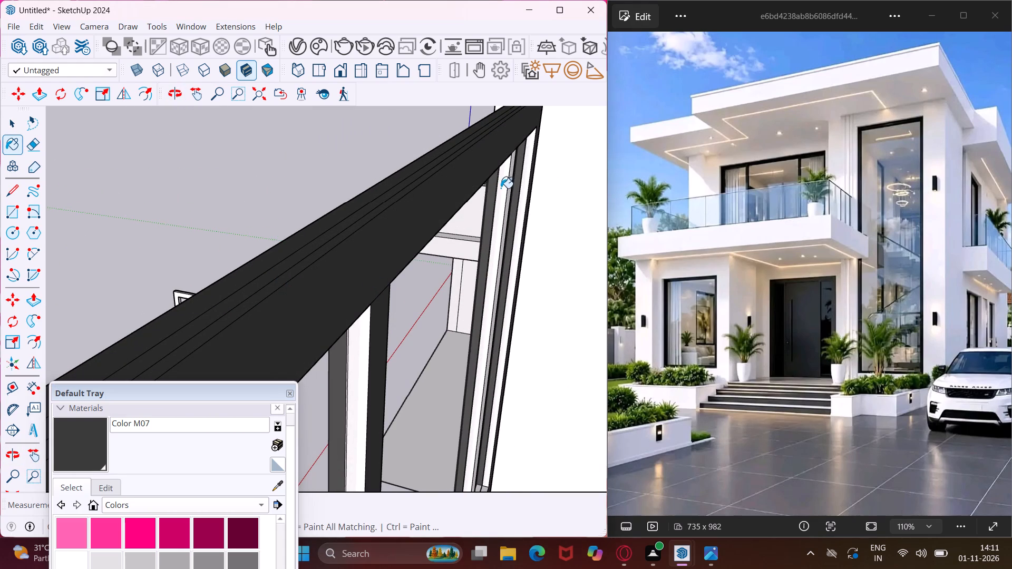
left_click(507, 175)
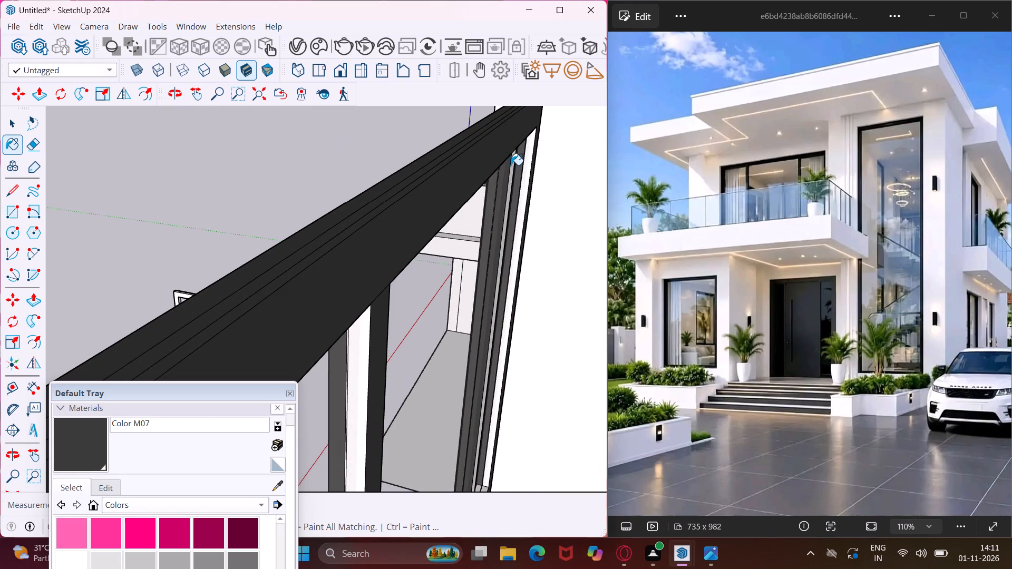
left_click(513, 158)
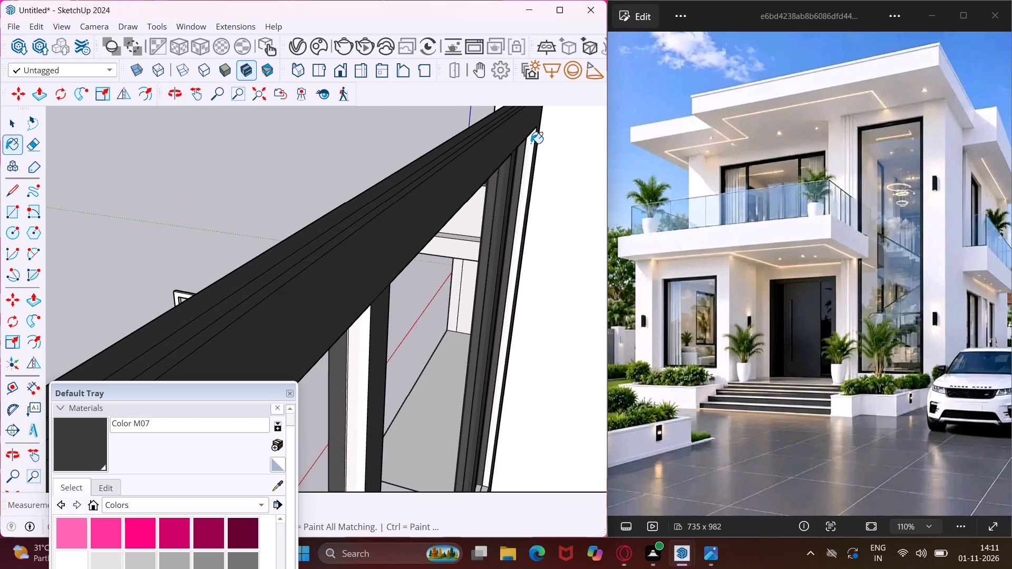
left_click(534, 142)
left_click(534, 139)
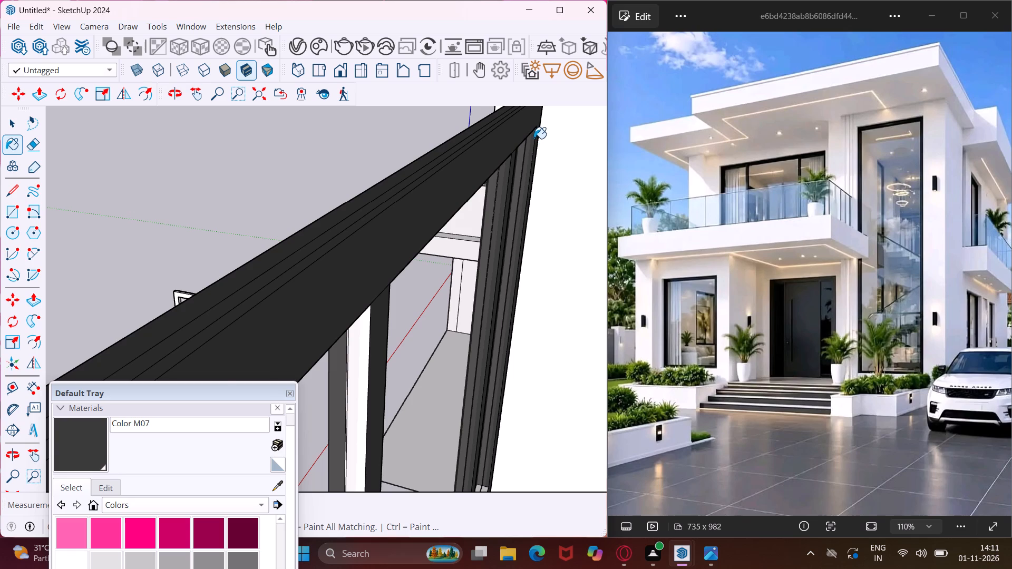
Paint the remaining white side face of the three-pane window's nearer mullion with Color M07.
scroll(527, 133, "down", 5)
scroll(451, 321, "up", 6)
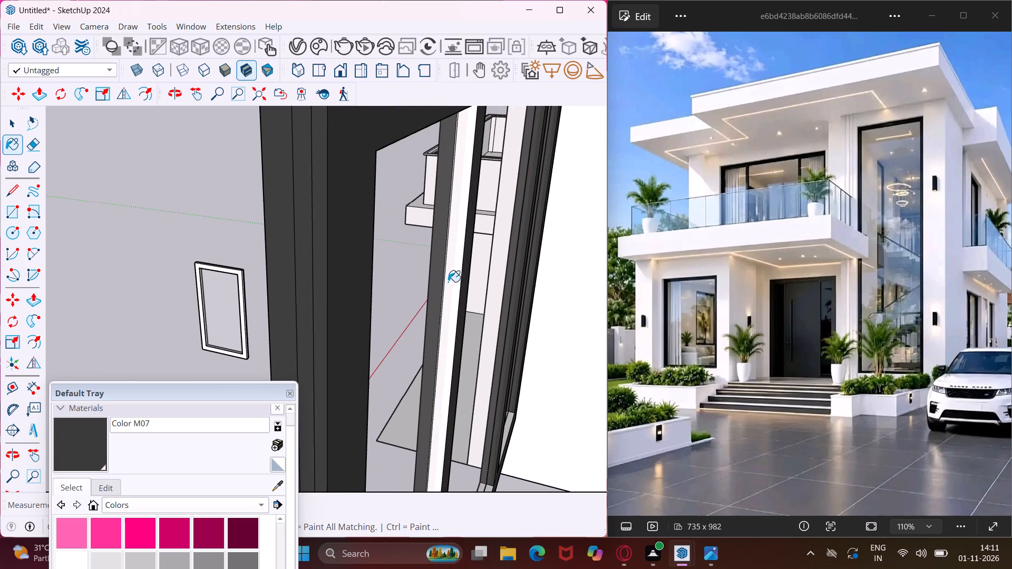
left_click(462, 264)
left_click(460, 267)
Paint the white upper faces of the three-pane window's bottom rail with Color M07, undoing any fill that lands on the wrong face.
scroll(463, 233, "down", 15)
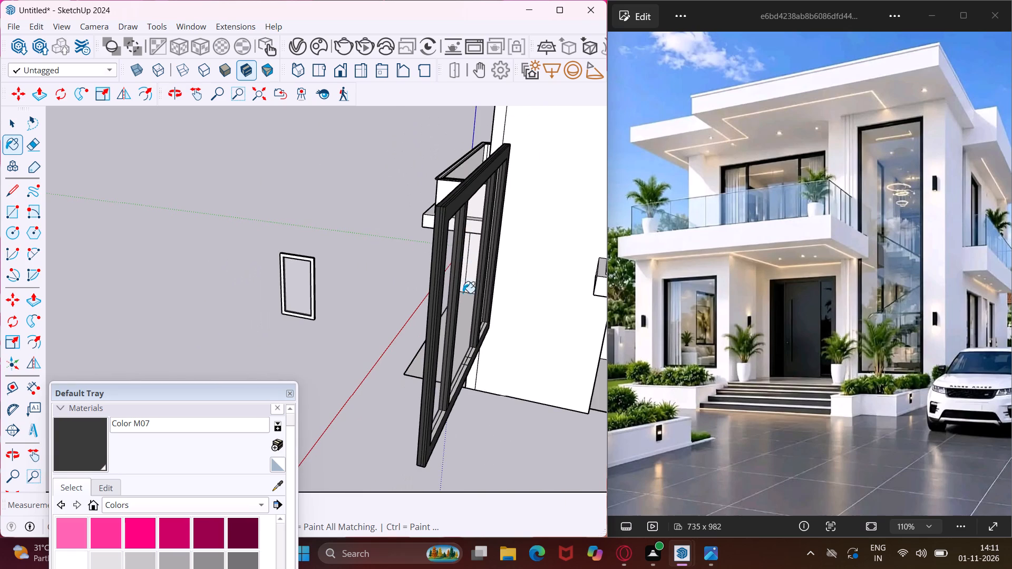
middle_click_drag(436, 392, 562, 379)
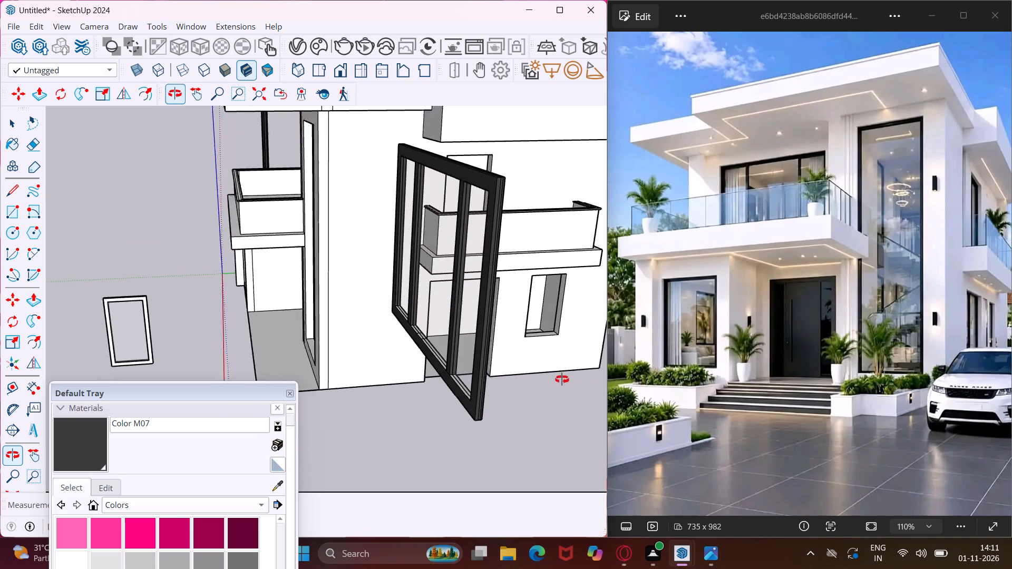
middle_click_drag(562, 379, 451, 412)
scroll(448, 416, "up", 12)
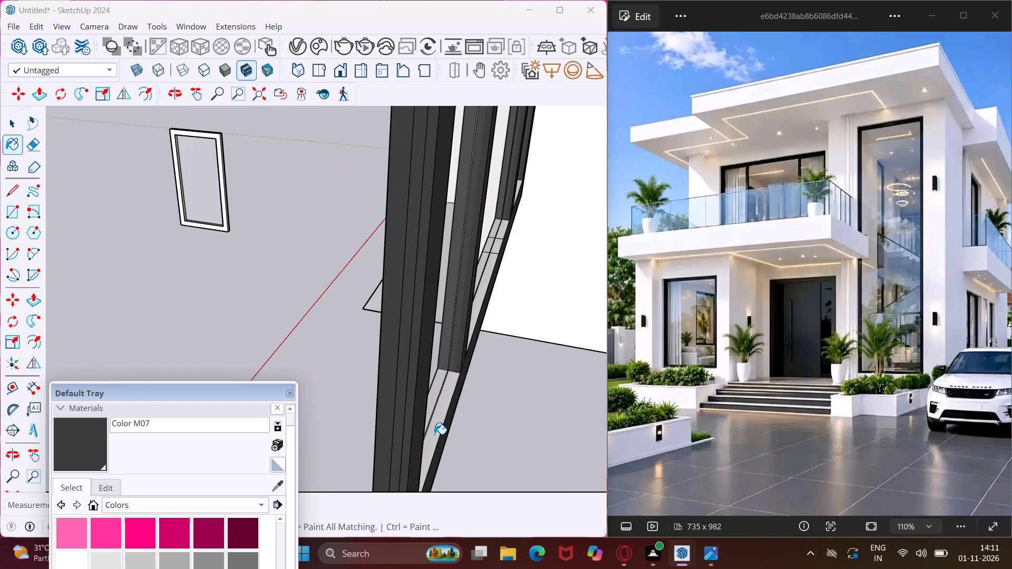
left_click(434, 434)
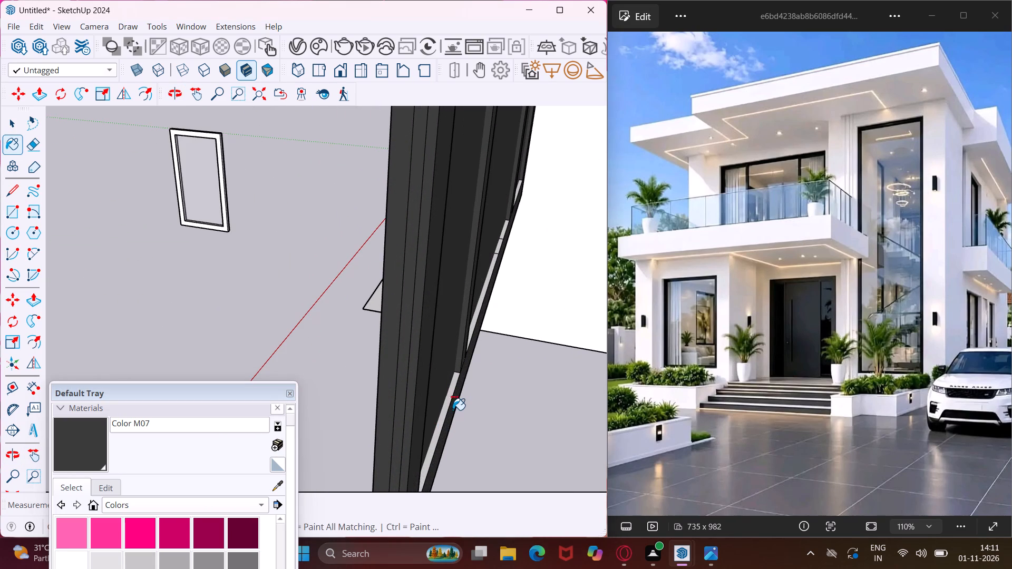
key("ctrl+z")
left_click(440, 431)
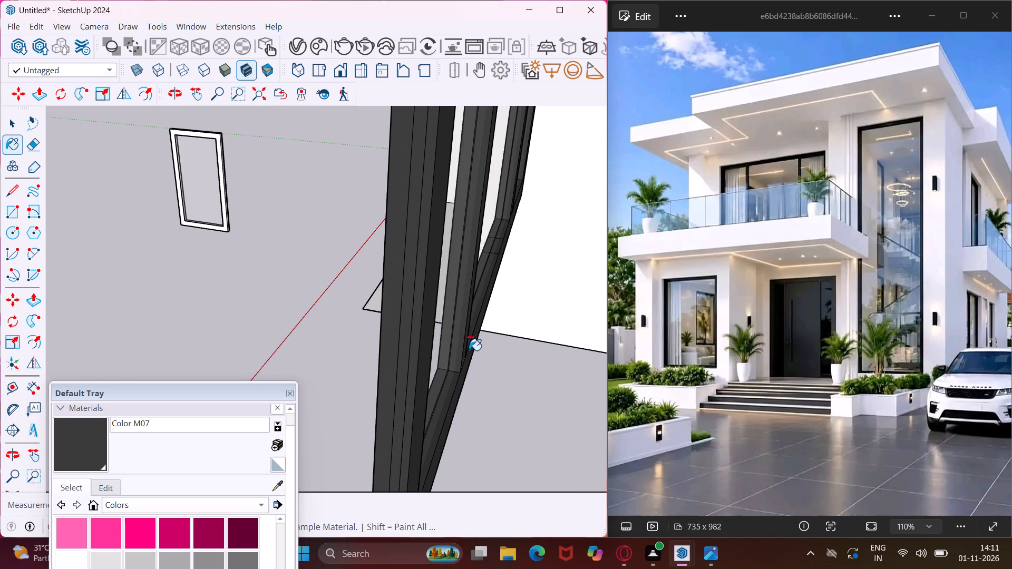
Paint the remaining white small rectangular window frame standing beside the house with Color M07.
scroll(467, 358, "down", 5)
middle_click_drag(461, 382, 556, 470)
scroll(499, 462, "down", 9)
middle_click_drag(517, 418, 548, 282)
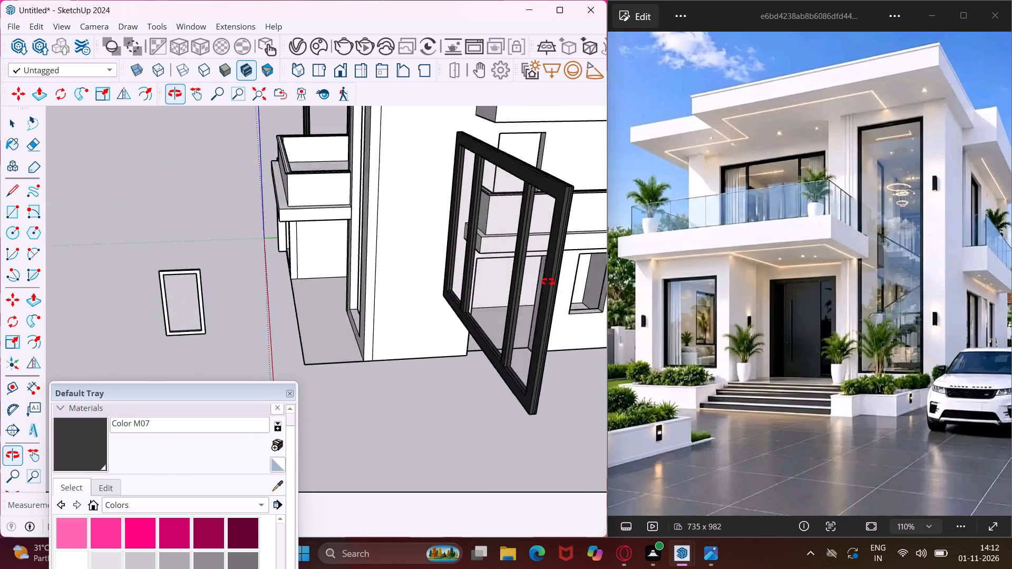
middle_click_drag(548, 282, 426, 388)
scroll(426, 388, "down", 5)
scroll(322, 268, "up", 4)
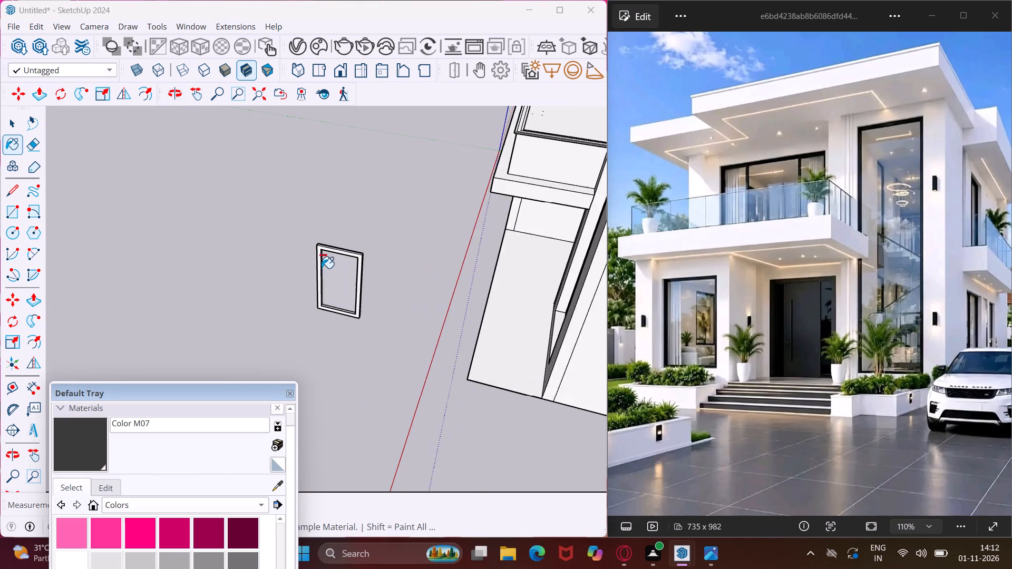
scroll(322, 268, "up", 20)
scroll(322, 268, "up", 2)
left_click(314, 207)
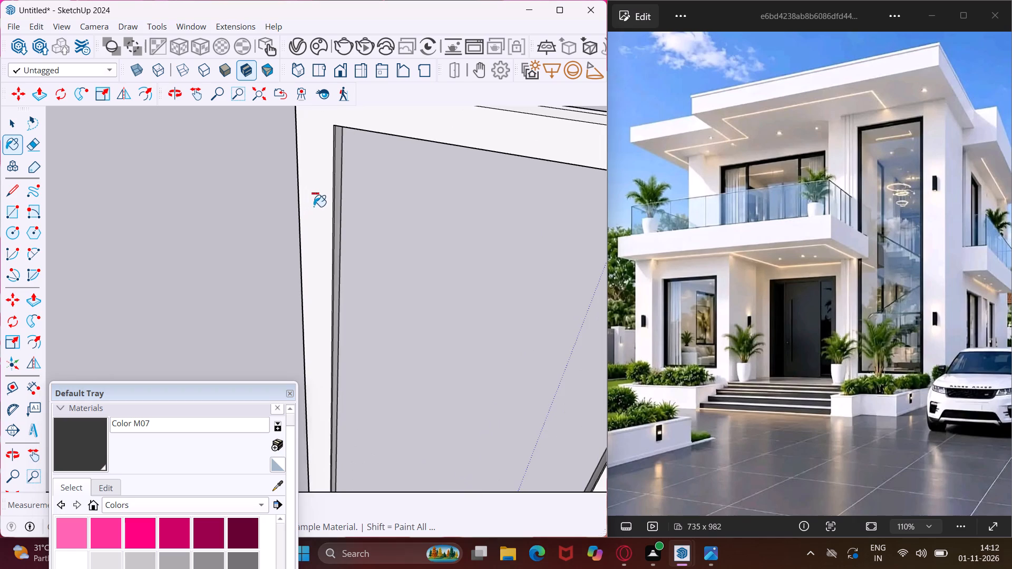
scroll(316, 212, "down", 5)
middle_click_drag(511, 161, 278, 213)
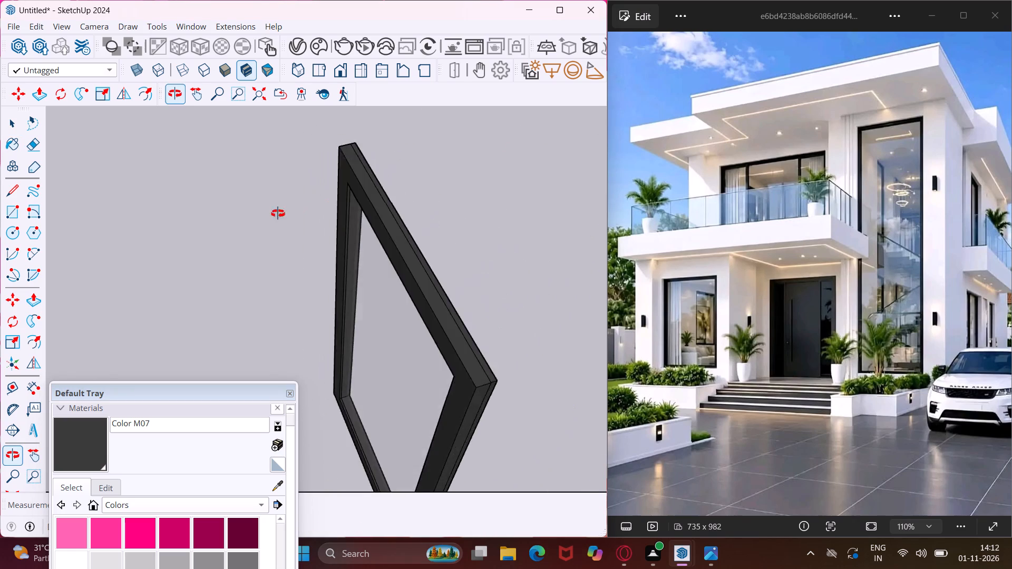
middle_click_drag(278, 213, 719, 203)
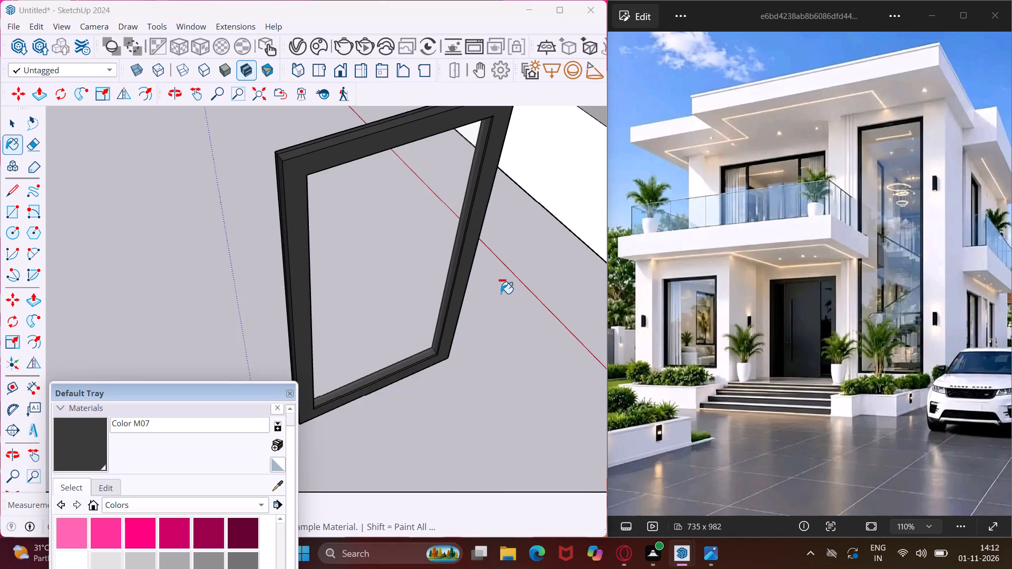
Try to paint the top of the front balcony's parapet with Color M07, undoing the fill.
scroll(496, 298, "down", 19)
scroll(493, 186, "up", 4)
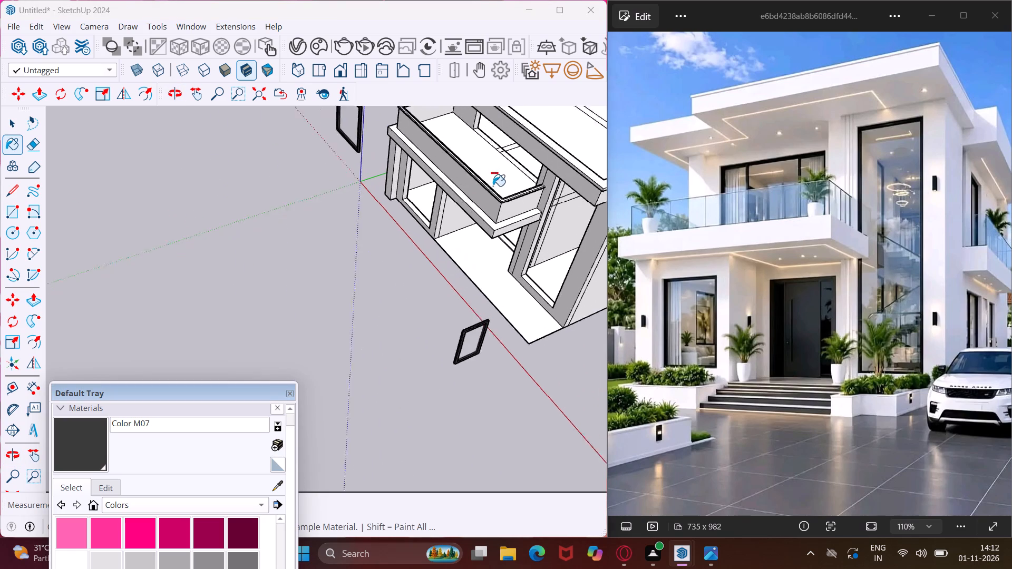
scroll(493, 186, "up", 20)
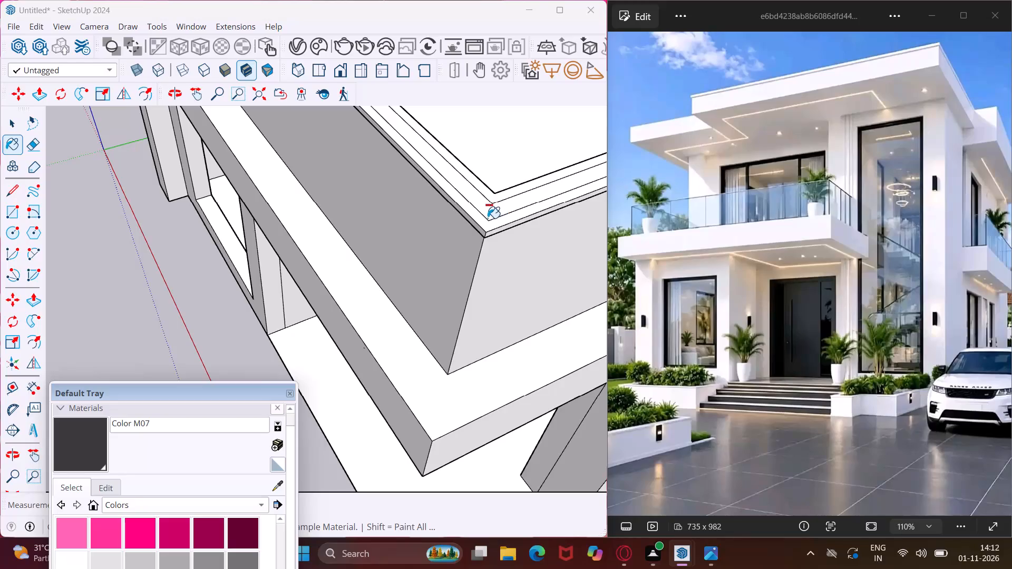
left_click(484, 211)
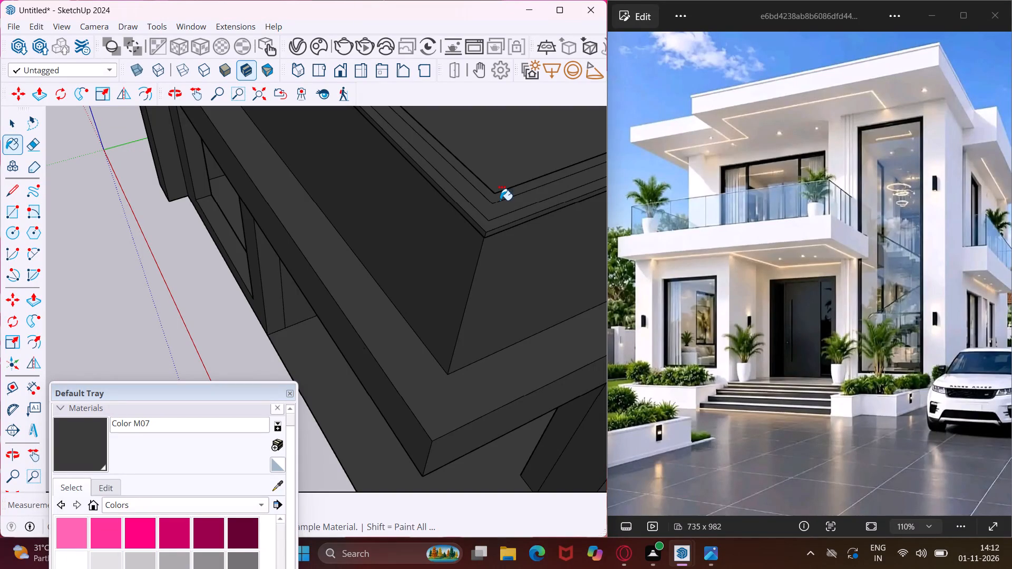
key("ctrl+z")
Select the middle strip of the front balcony's parapet cap and paint all the cap's top faces with Color M07.
scroll(449, 267, "down", 7)
scroll(419, 296, "down", 7)
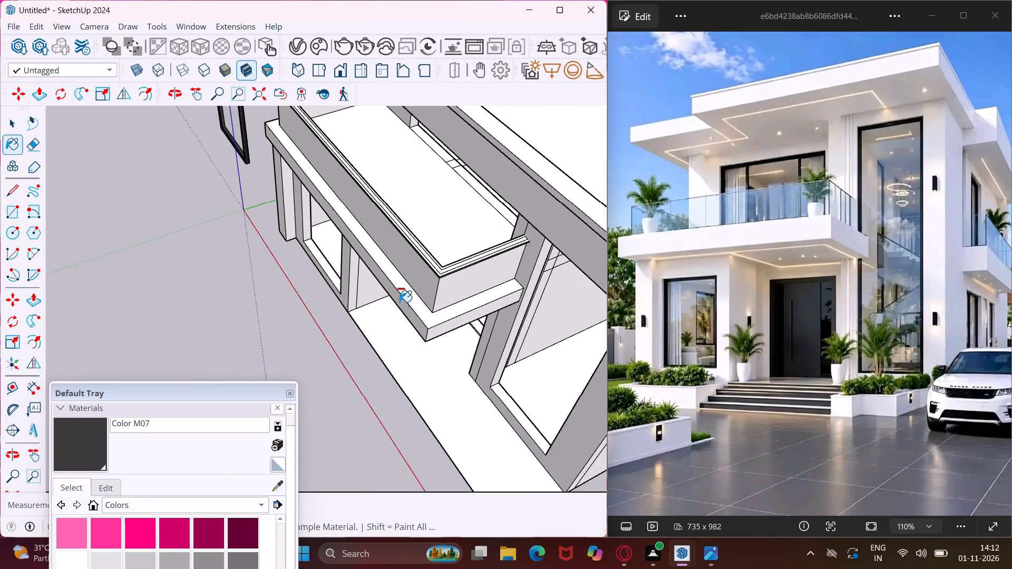
scroll(397, 302, "down", 10)
key("Escape")
key("space")
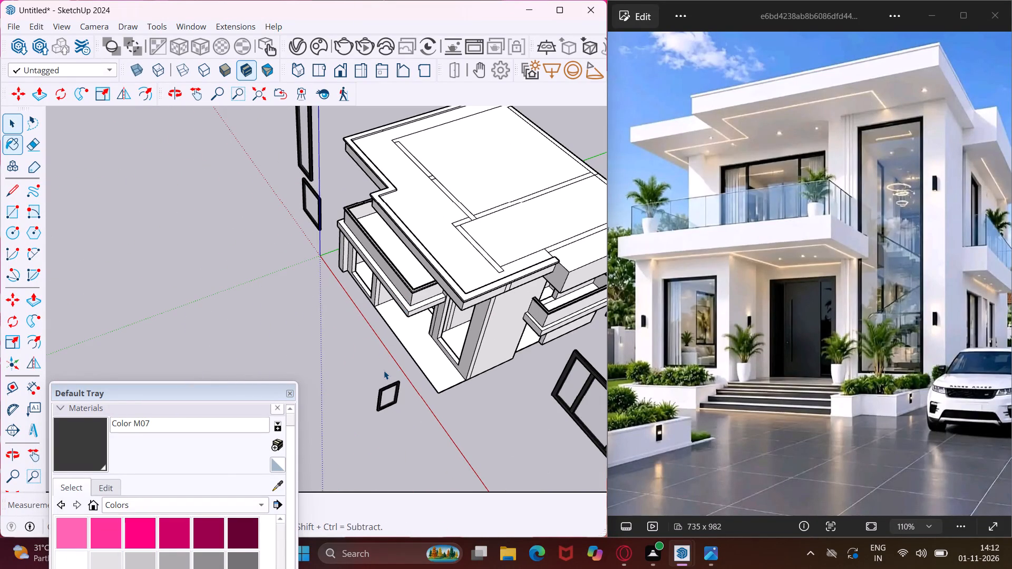
left_click(377, 371)
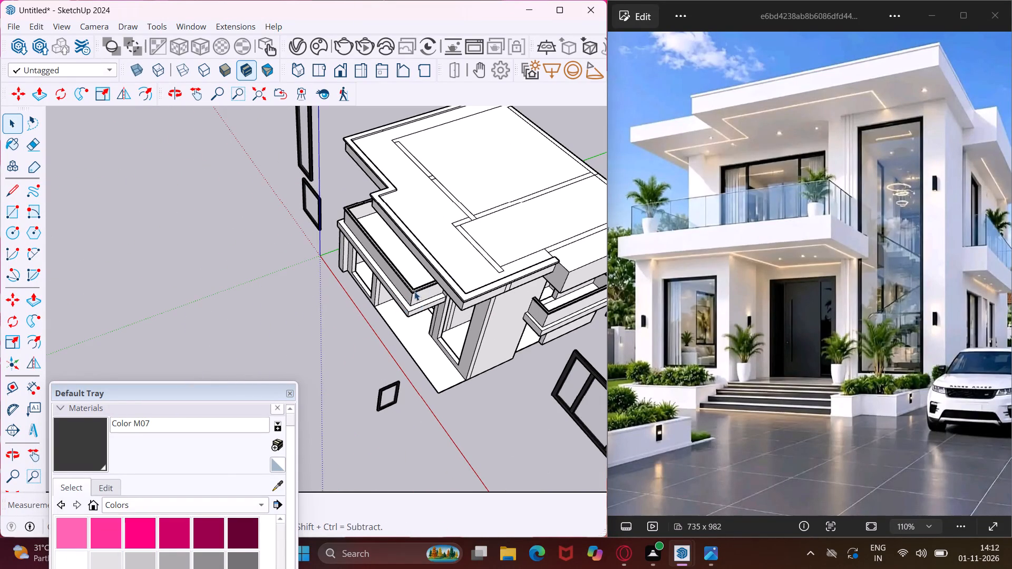
left_click(414, 288)
scroll(414, 288, "up", 18)
left_click(407, 294)
left_click(417, 299)
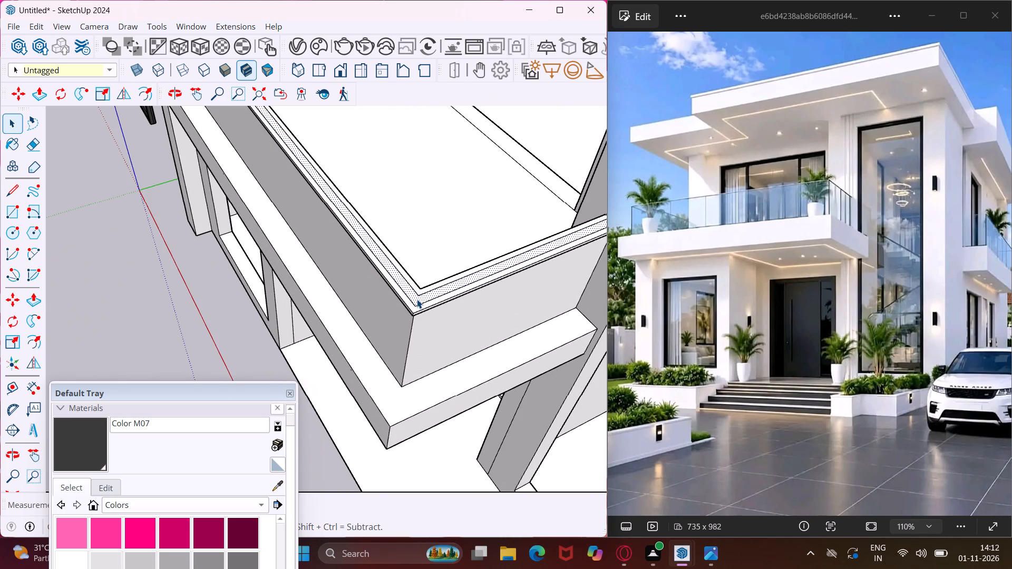
left_click(61, 444)
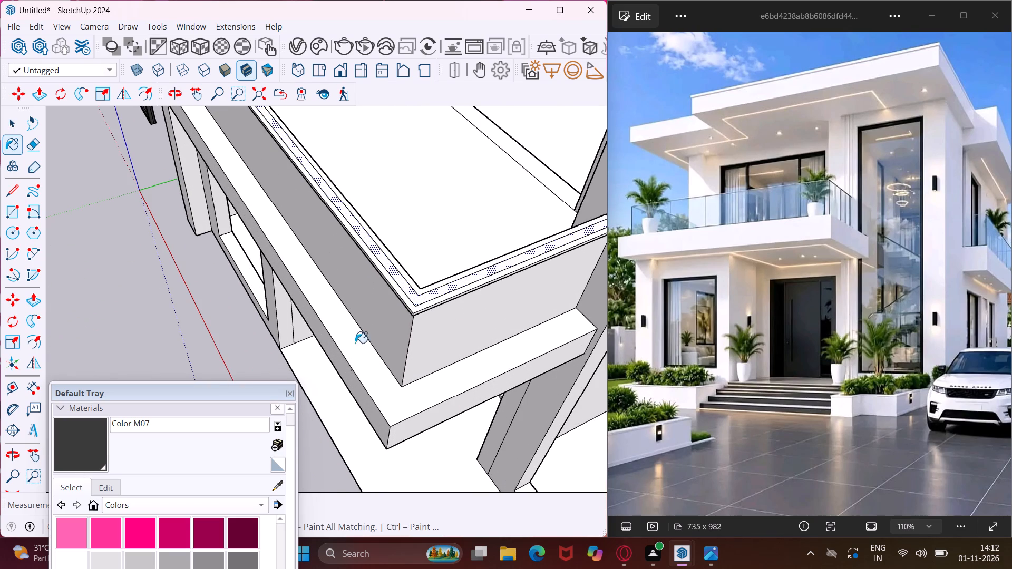
scroll(391, 301, "up", 7)
left_click(417, 290)
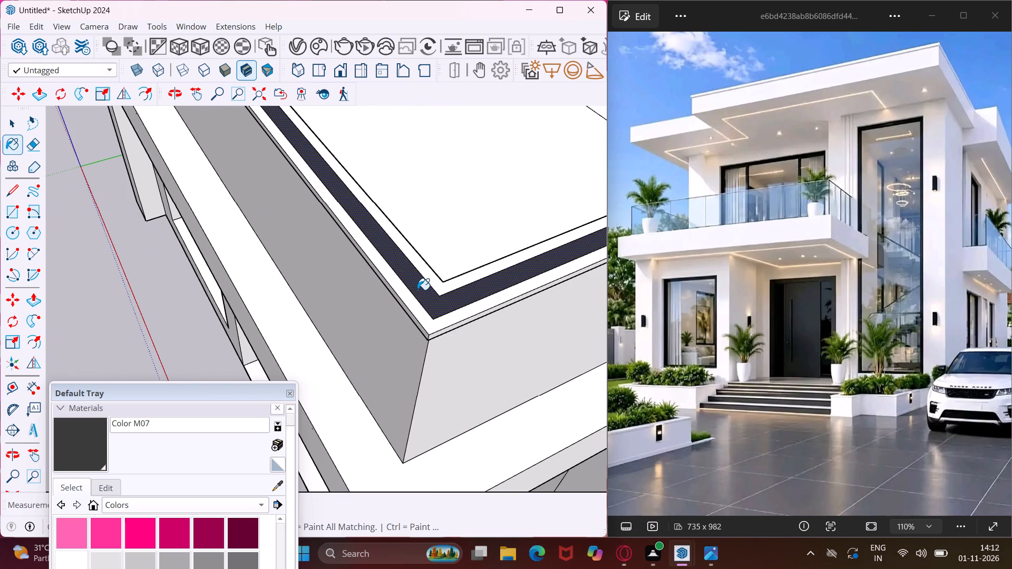
left_click(416, 311)
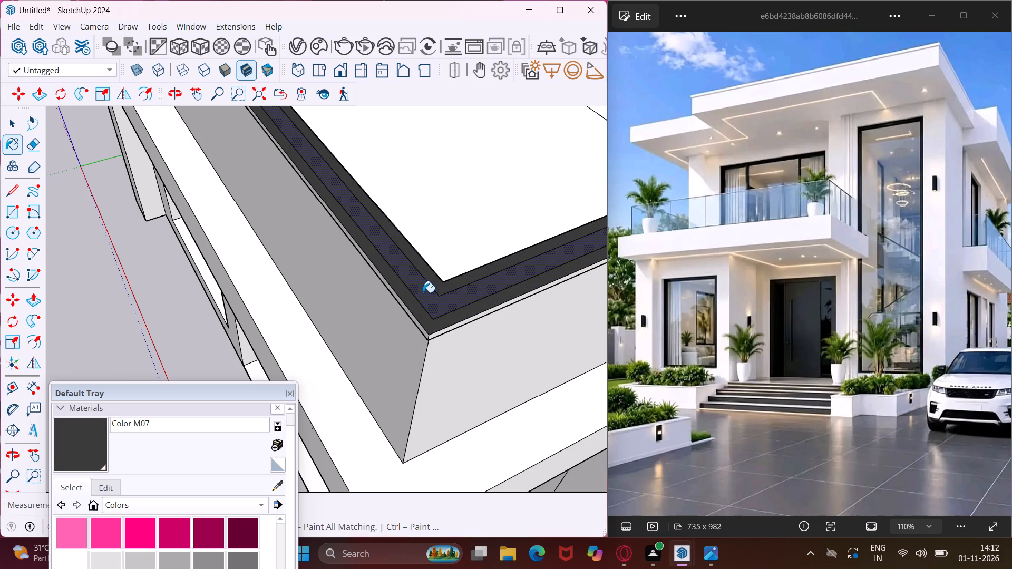
Paint the cap's outer edge faces on both sides of the front balcony's near corner with Color M07.
scroll(417, 319, "up", 6)
left_click(424, 335)
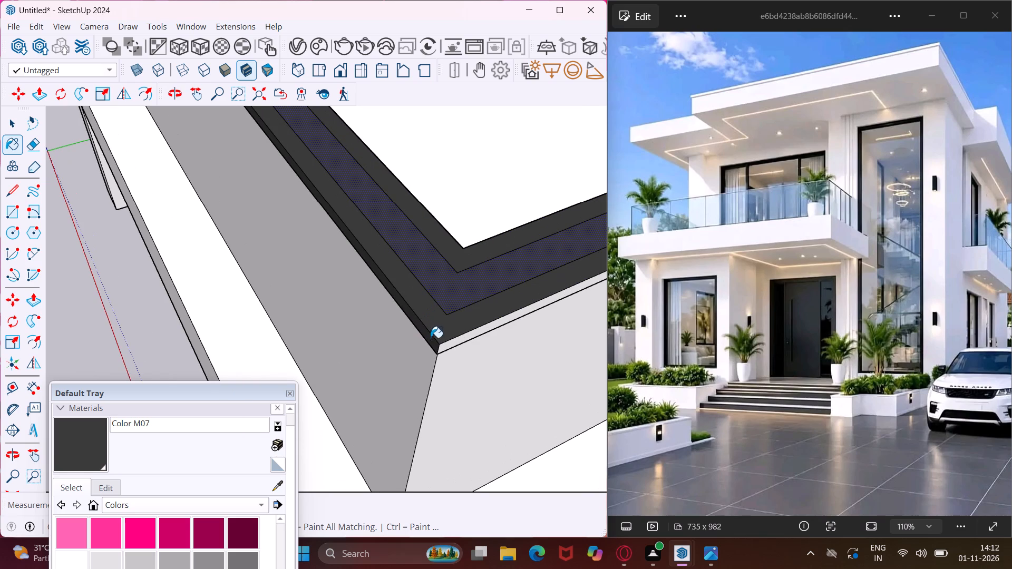
left_click(449, 349)
left_click(449, 343)
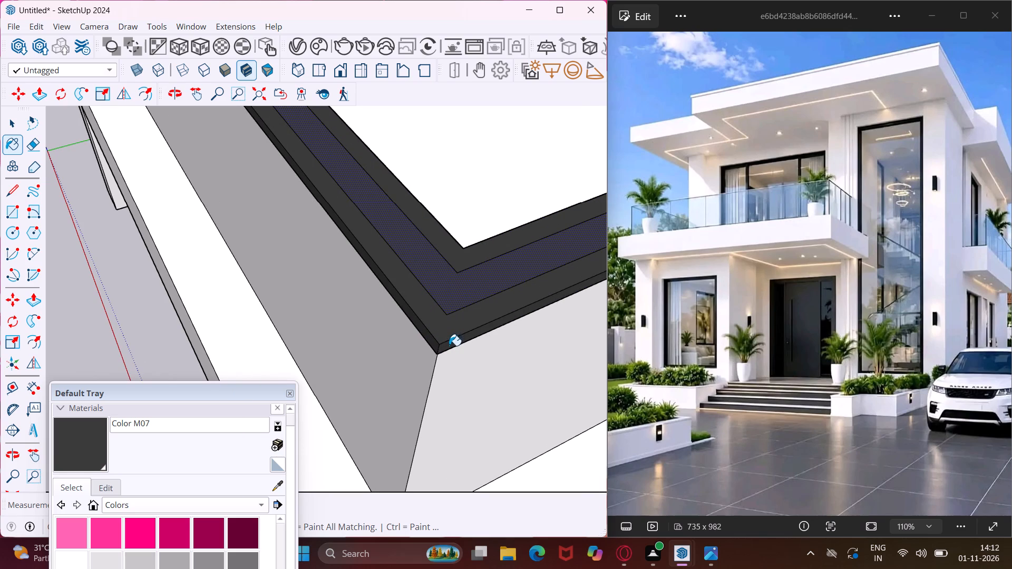
Paint the inner edge faces of the front balcony's parapet cap along its front and near side with Color M07.
middle_click_drag(459, 272, 115, 401)
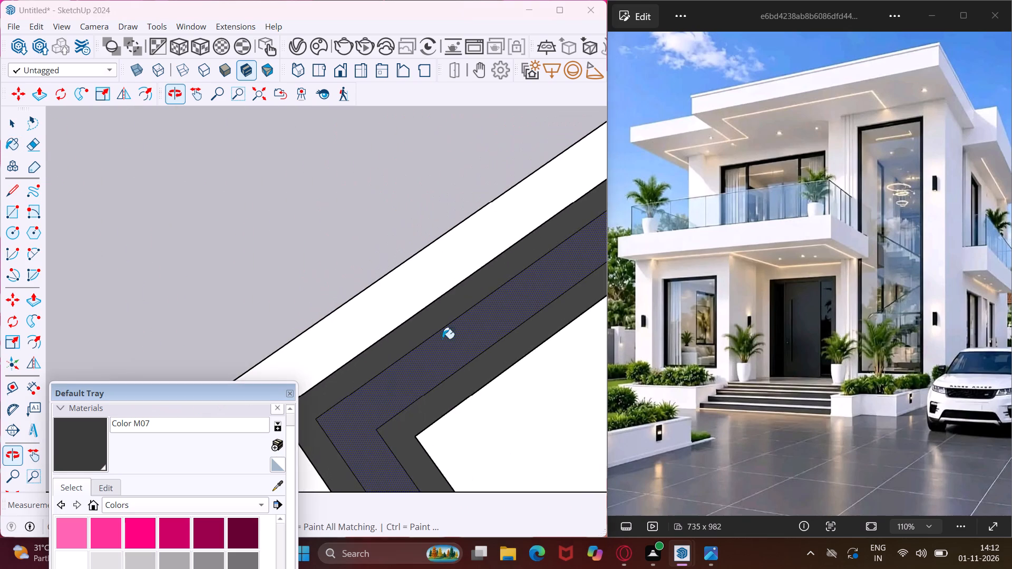
scroll(471, 327, "down", 3)
middle_click_drag(501, 344, 314, 268)
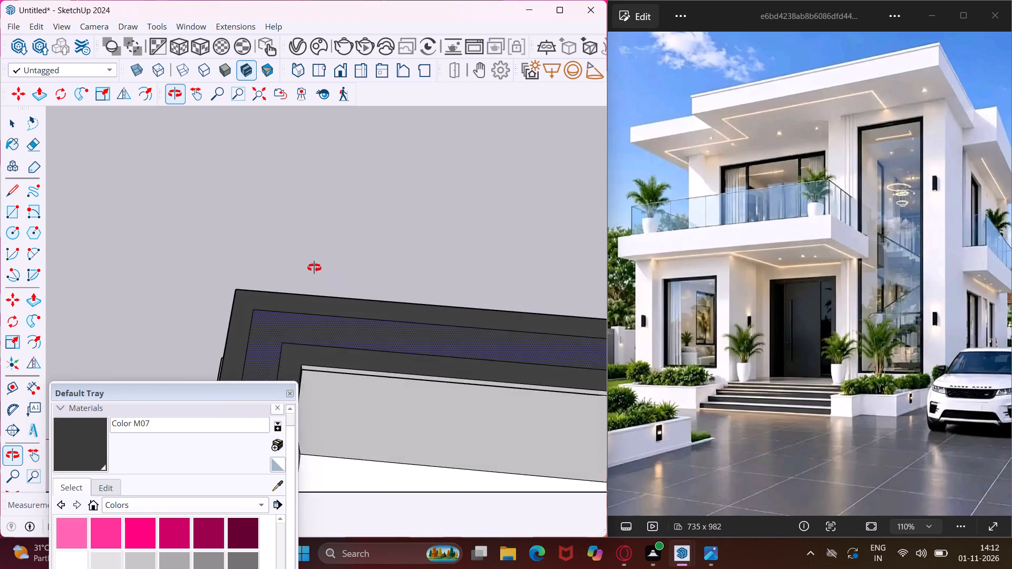
middle_click_drag(314, 268, 289, 225)
scroll(274, 328, "up", 3)
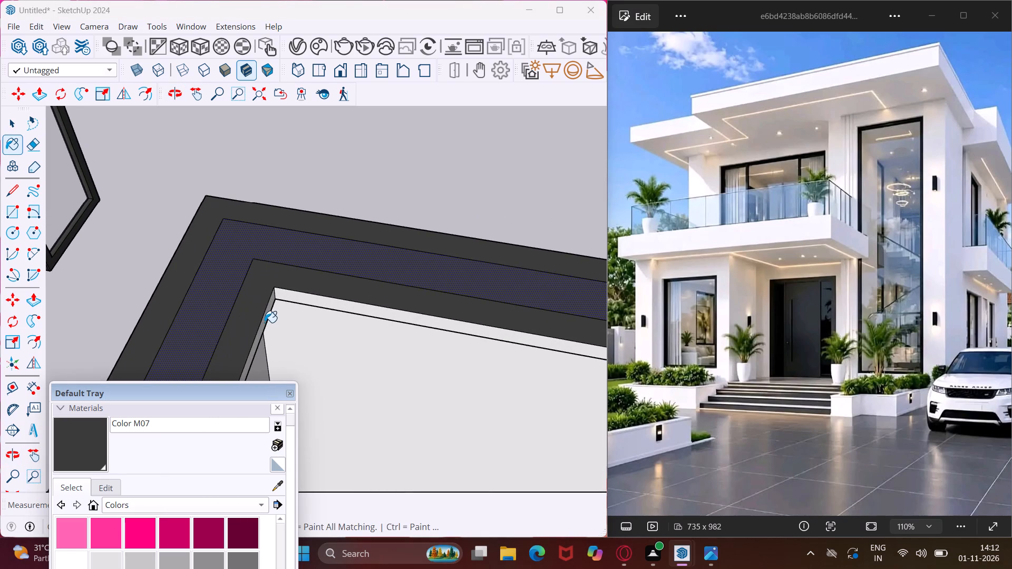
scroll(265, 322, "up", 2)
left_click(265, 321)
left_click(298, 297)
Paint both inner edge segments of the parapet cap at the front balcony's far side with Color M07.
middle_click_drag(327, 274, 900, 152)
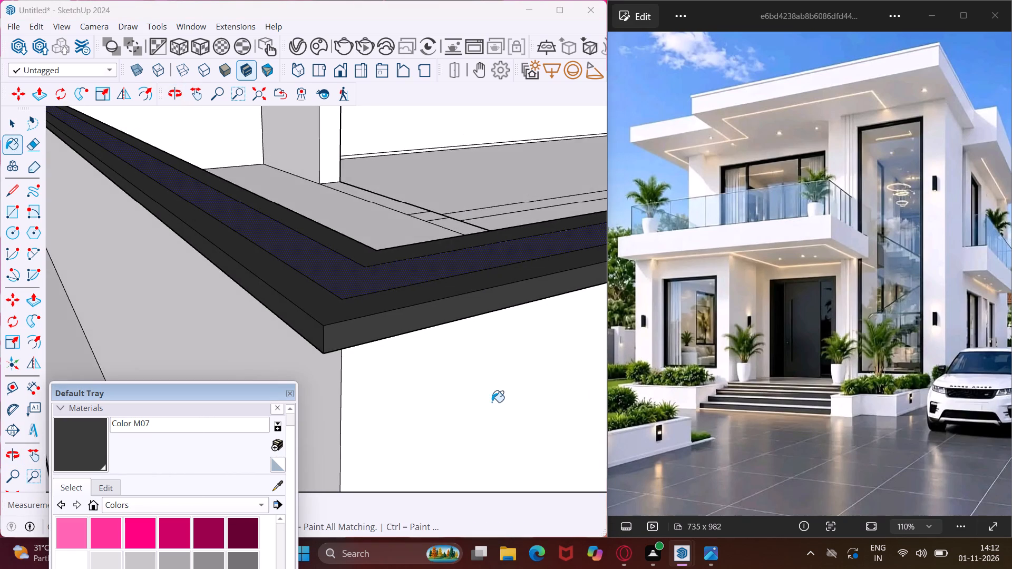
scroll(483, 401, "down", 18)
scroll(430, 390, "down", 1)
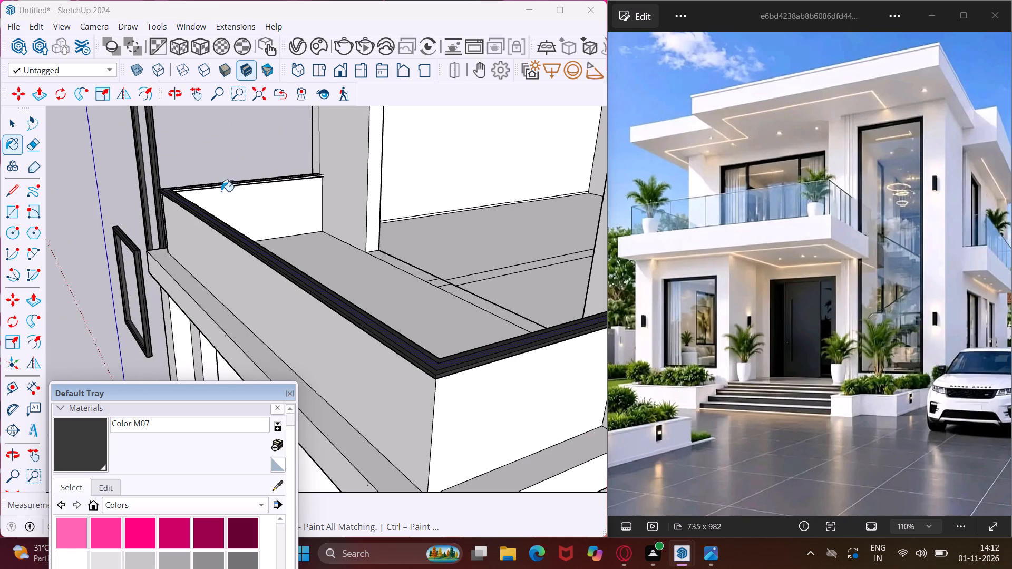
scroll(162, 191, "up", 13)
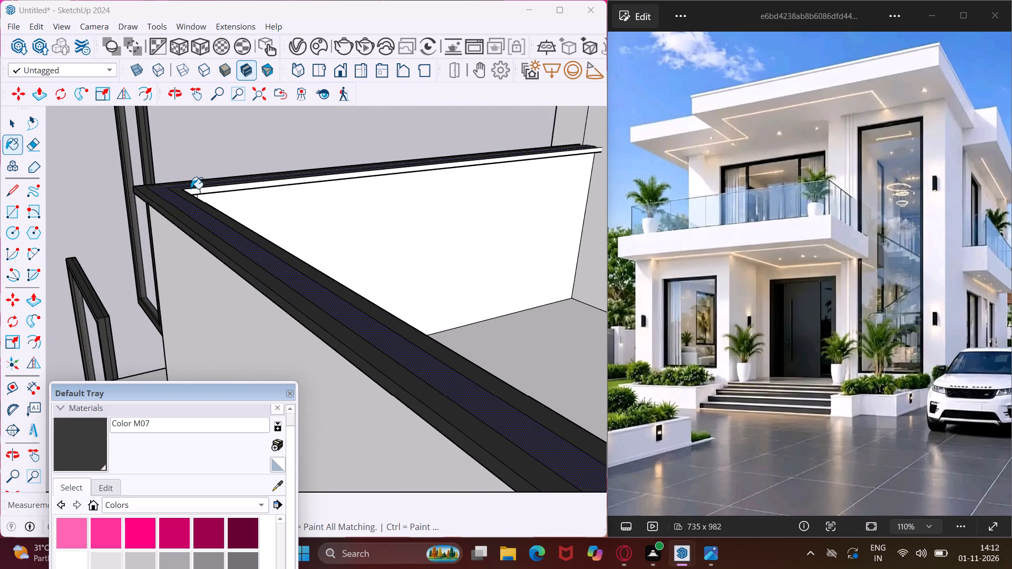
scroll(191, 189, "up", 8)
left_click(200, 193)
left_click(220, 190)
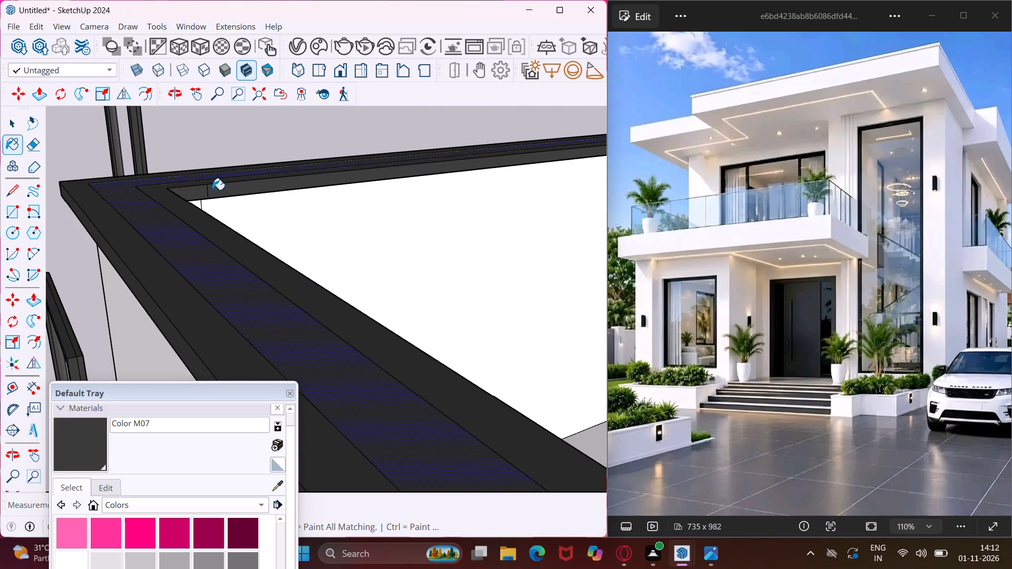
Paint both outer edge segments of the parapet cap on the front balcony's far side with Color M07.
middle_click_drag(171, 192, 602, 187)
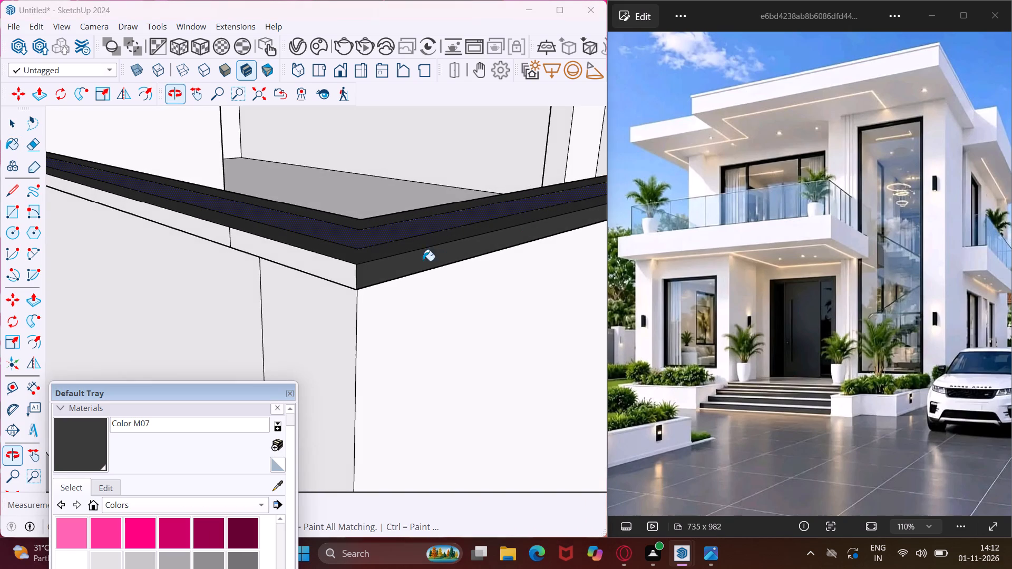
left_click(338, 269)
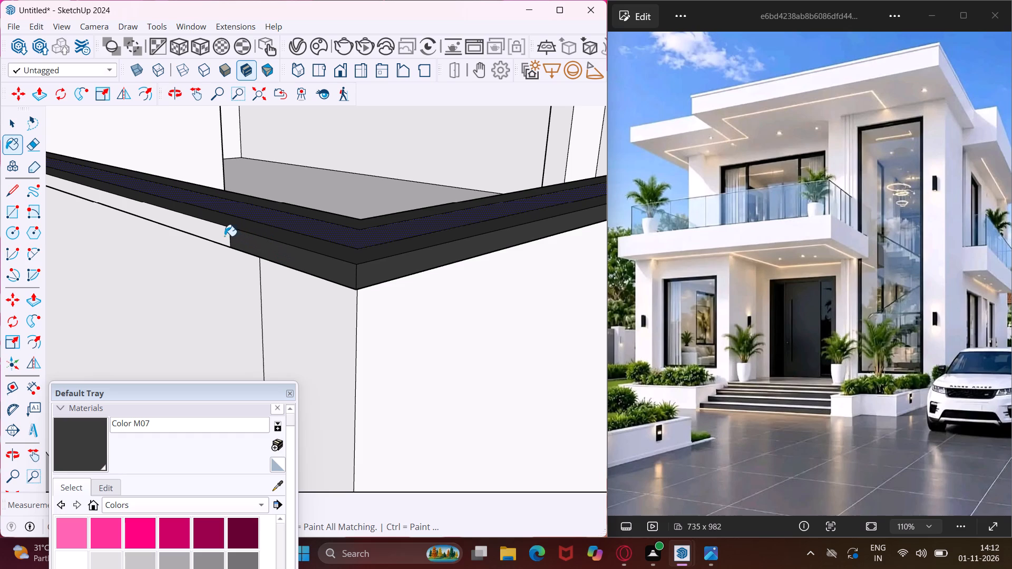
left_click(225, 236)
Paint the overhanging underside of the front balcony's parapet cap with Color M07.
scroll(286, 215, "up", 1)
middle_click_drag(286, 215, 530, 247)
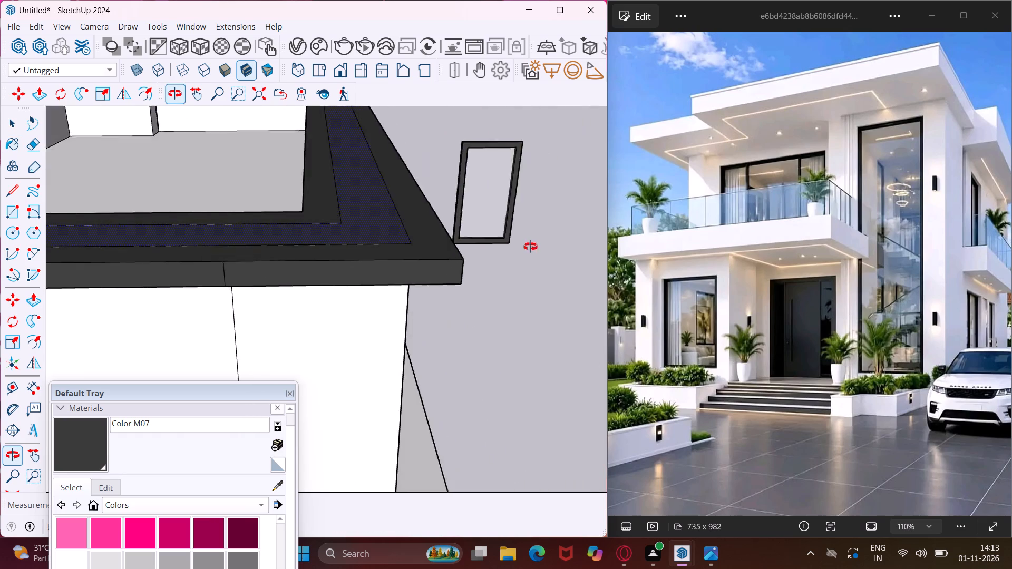
middle_click_drag(530, 247, 687, 124)
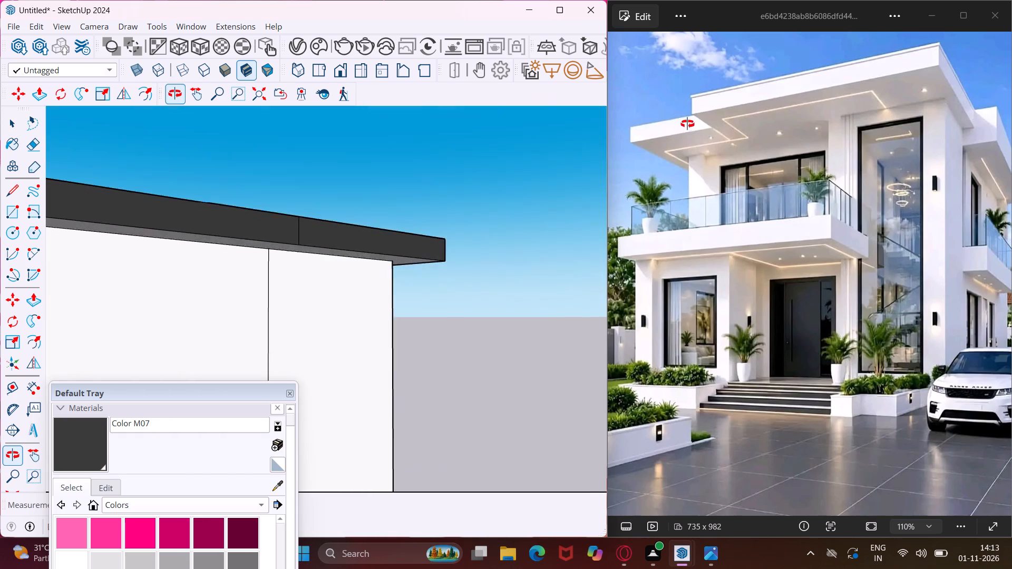
middle_click_drag(687, 124, 680, 102)
left_click(392, 259)
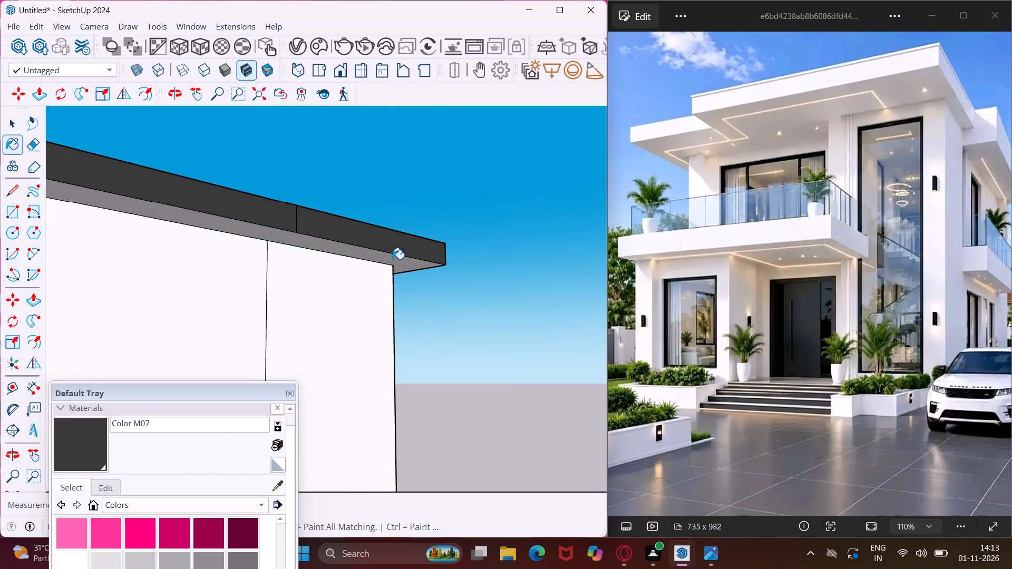
middle_click_drag(397, 242, 646, 266)
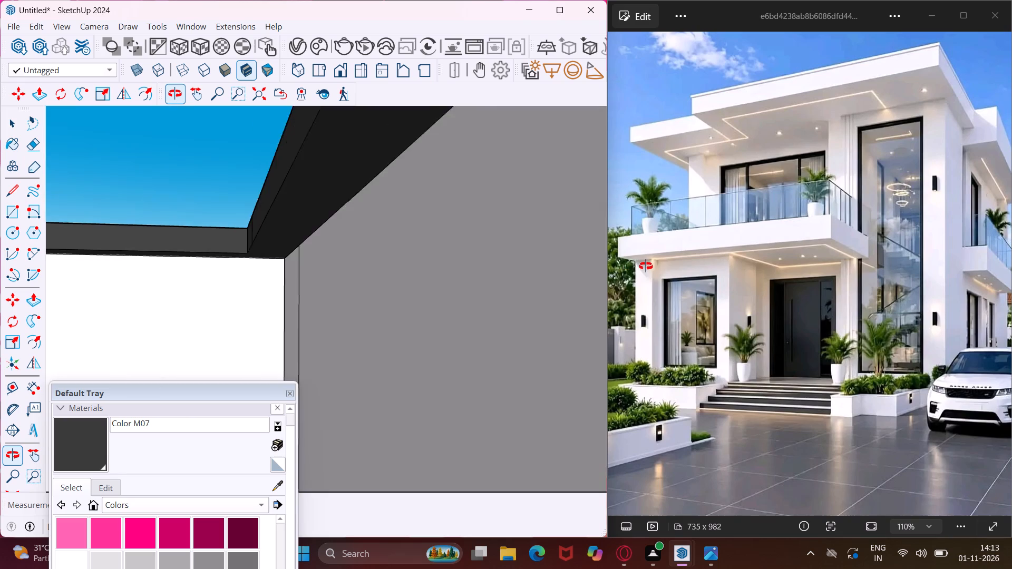
middle_click_drag(646, 266, 215, 403)
Paint the top surface bands of the side balcony's parapet cap with Color M07.
scroll(173, 374, "down", 6)
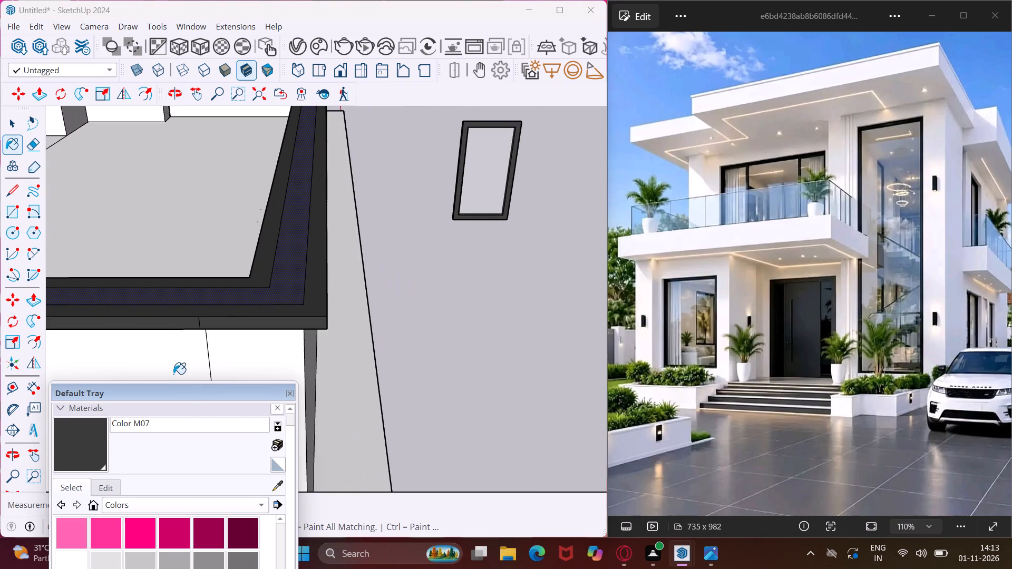
scroll(173, 374, "down", 14)
scroll(203, 288, "down", 12)
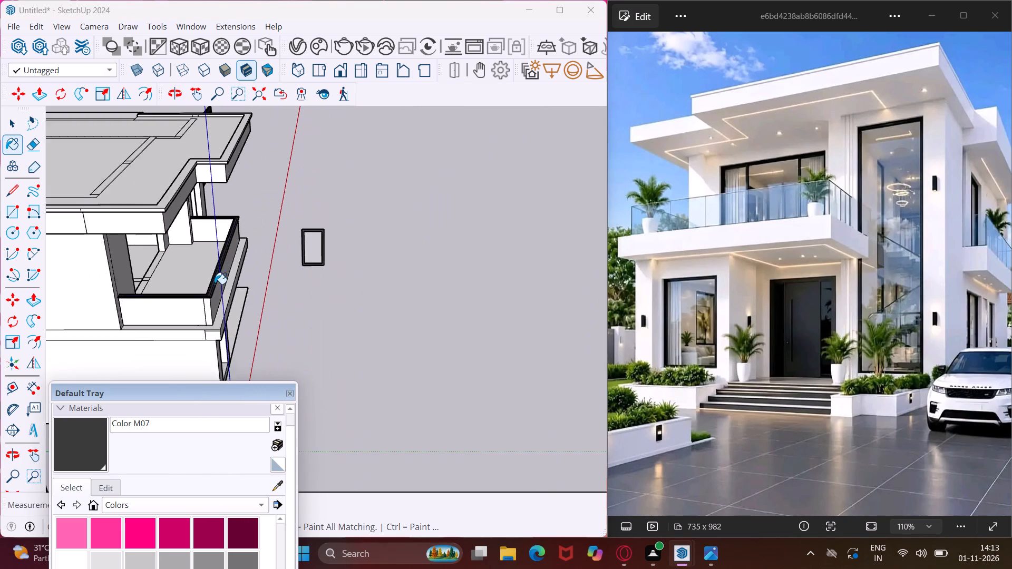
scroll(215, 284, "down", 6)
middle_click_drag(241, 222, 0, 281)
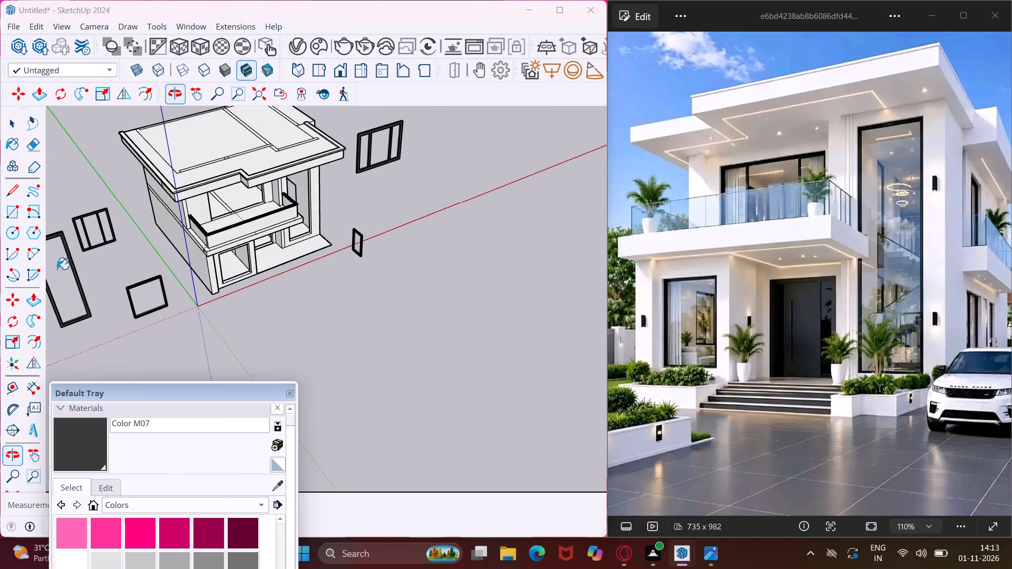
middle_click_drag(385, 174, 111, 154)
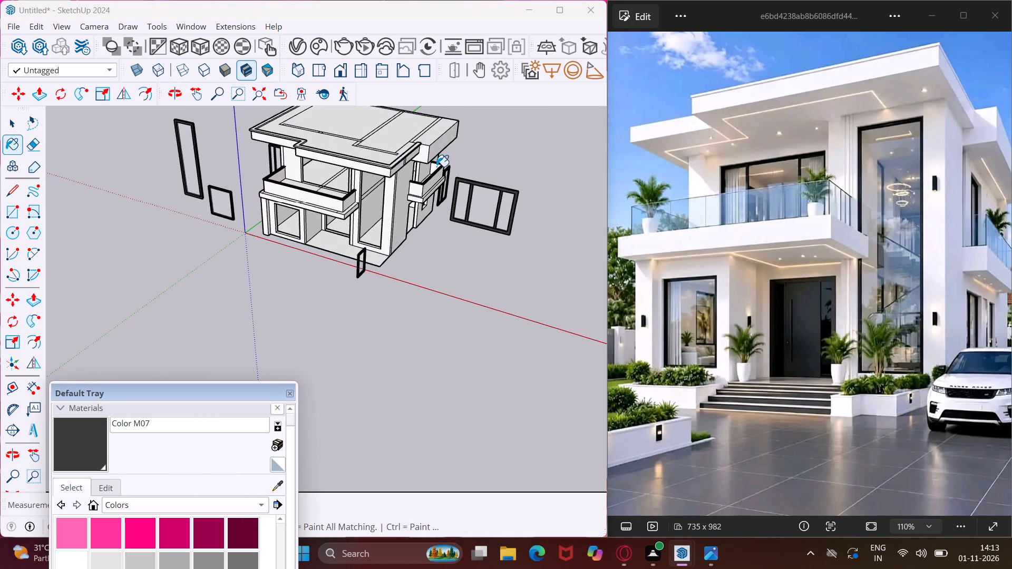
scroll(436, 166, "up", 19)
scroll(356, 260, "up", 5)
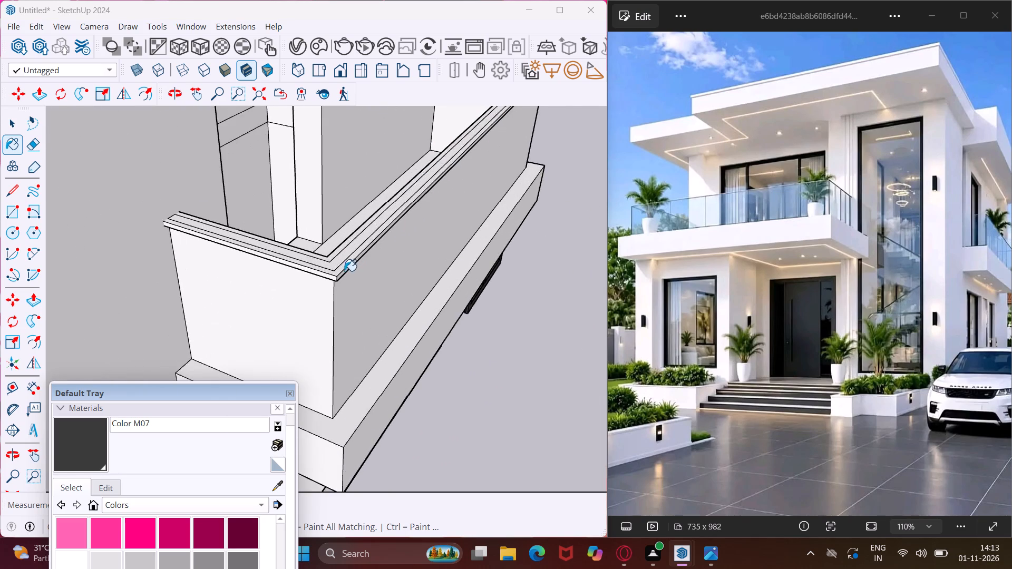
scroll(330, 266, "up", 8)
left_click(329, 270)
left_click(330, 254)
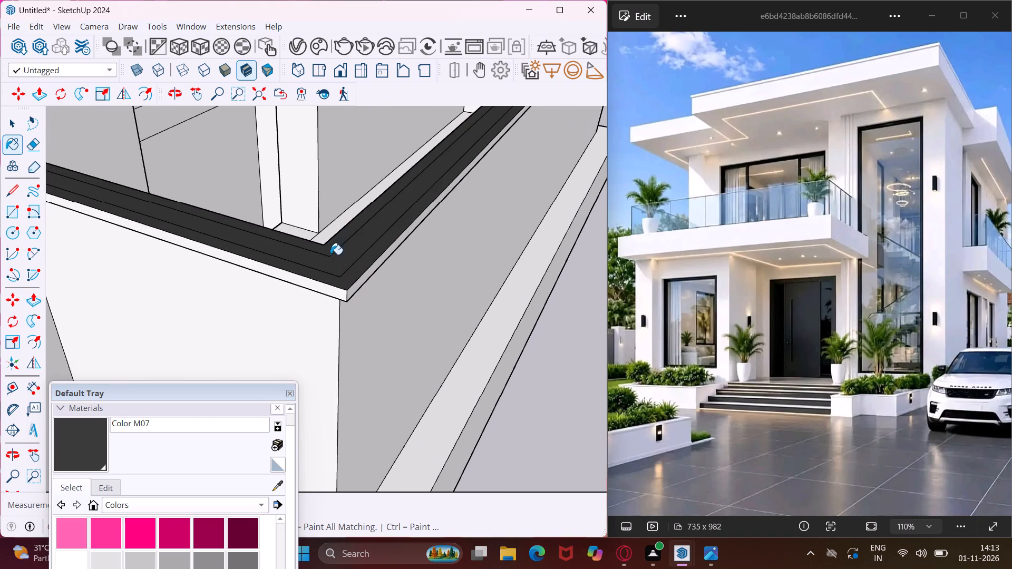
left_click(351, 288)
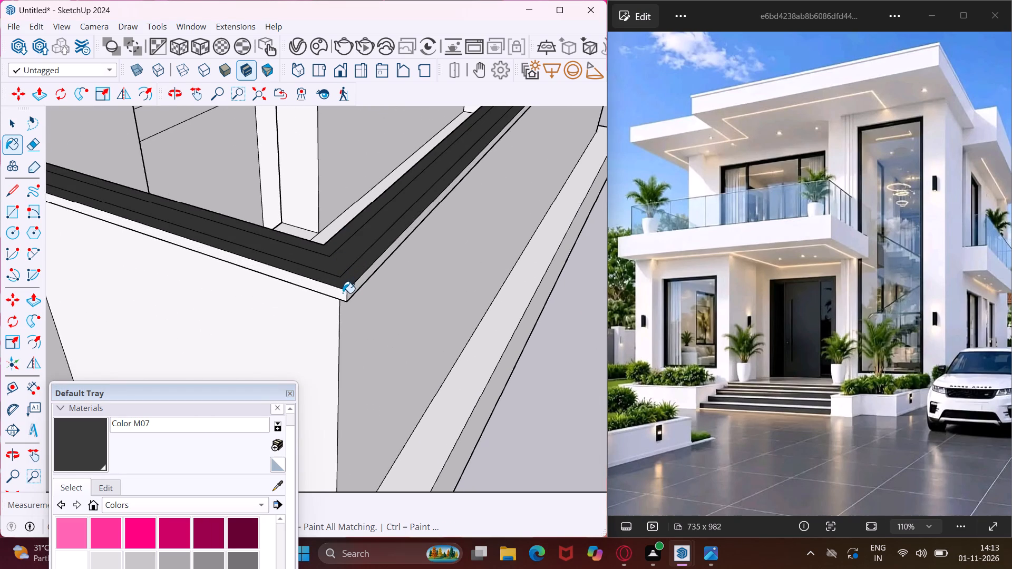
Paint the outer edge faces and overhanging underside at the side balcony's front corner of the parapet cap with Color M07.
left_click(340, 294)
left_click(356, 289)
middle_click_drag(356, 288, 344, 261)
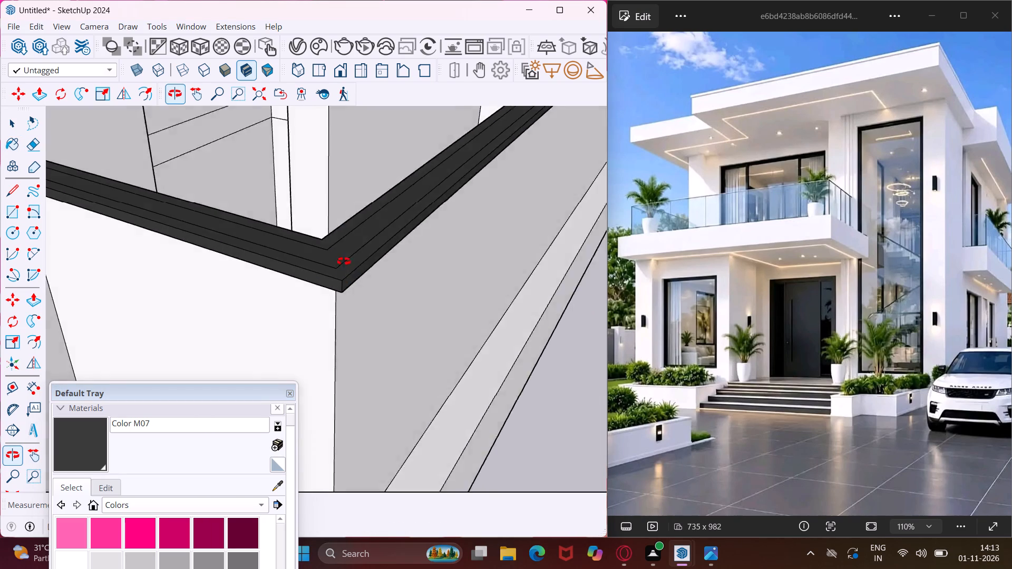
middle_click_drag(344, 261, 332, 116)
scroll(327, 204, "up", 3)
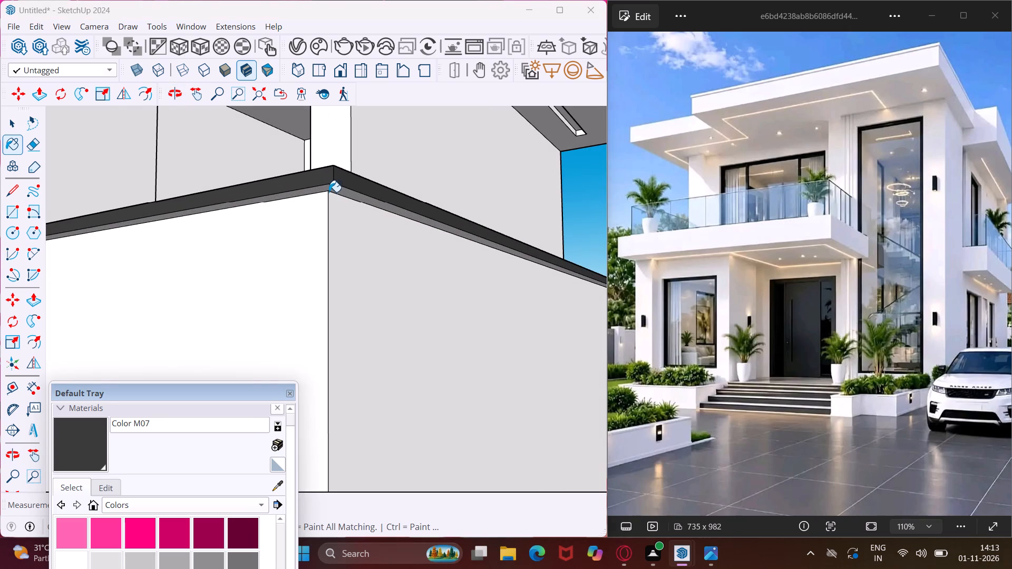
left_click(329, 190)
left_click(344, 193)
Paint the inner edge faces along two adjoining sides of the side balcony's parapet cap with Color M07.
middle_click_drag(350, 178, 353, 253)
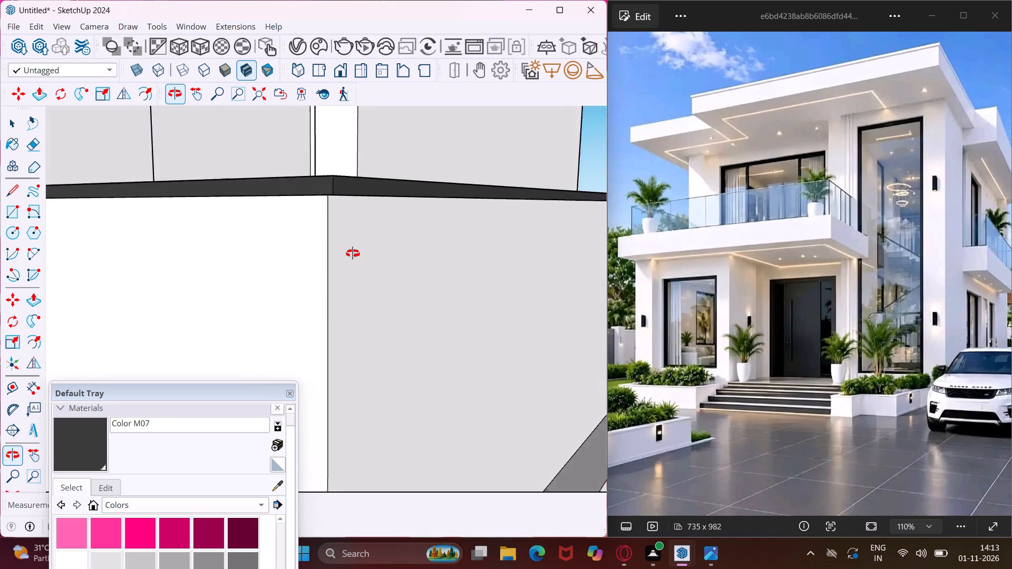
middle_click_drag(353, 253, 811, 370)
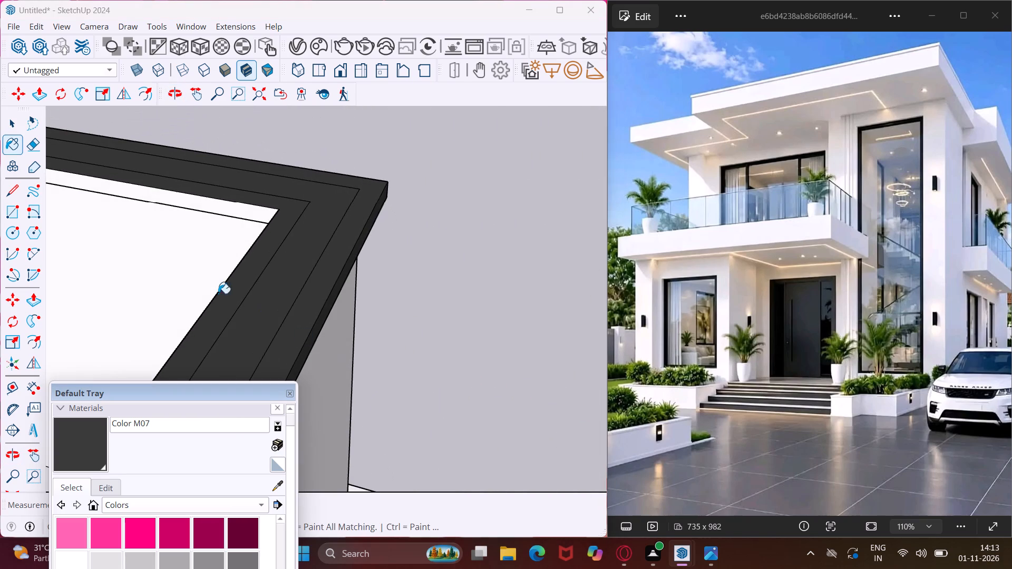
left_click(245, 215)
middle_click_drag(252, 215, 426, 199)
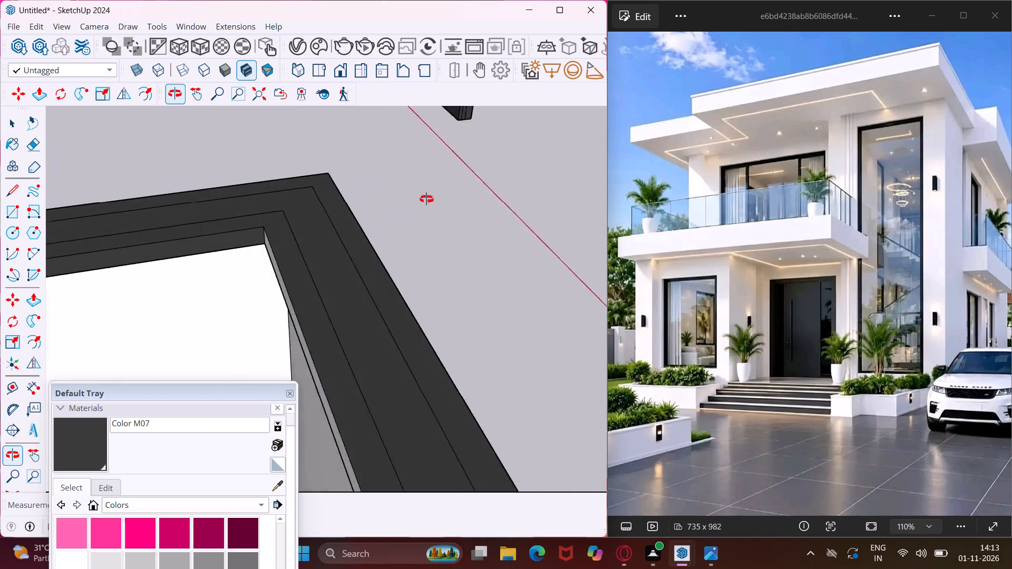
middle_click_drag(426, 199, 604, 195)
left_click(383, 290)
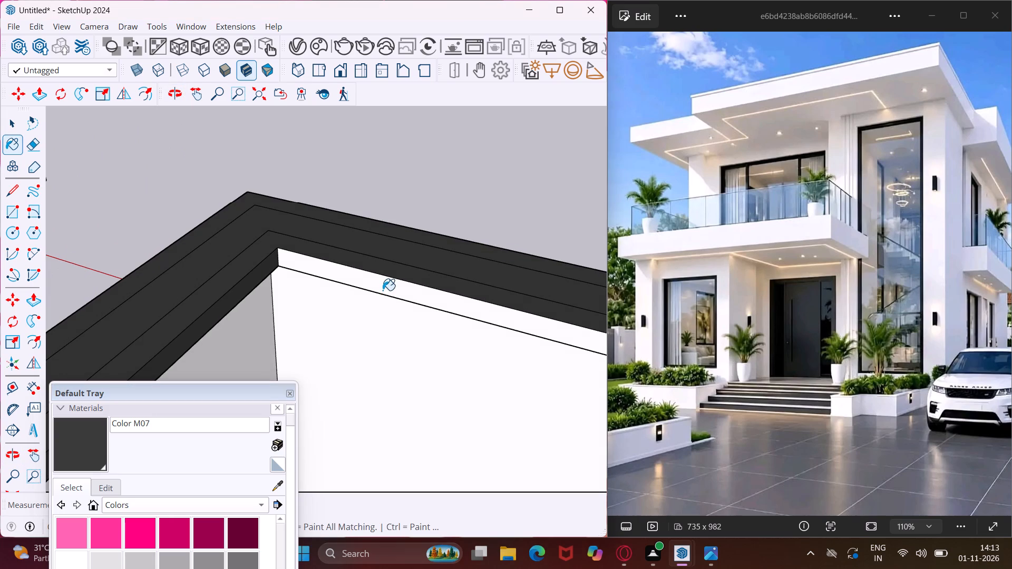
middle_click_drag(383, 285, 532, 253)
Paint the outer edge face at the back end and the remaining inner edge face of the side balcony's cap with Color M07.
scroll(523, 246, "up", 1)
scroll(339, 219, "down", 9)
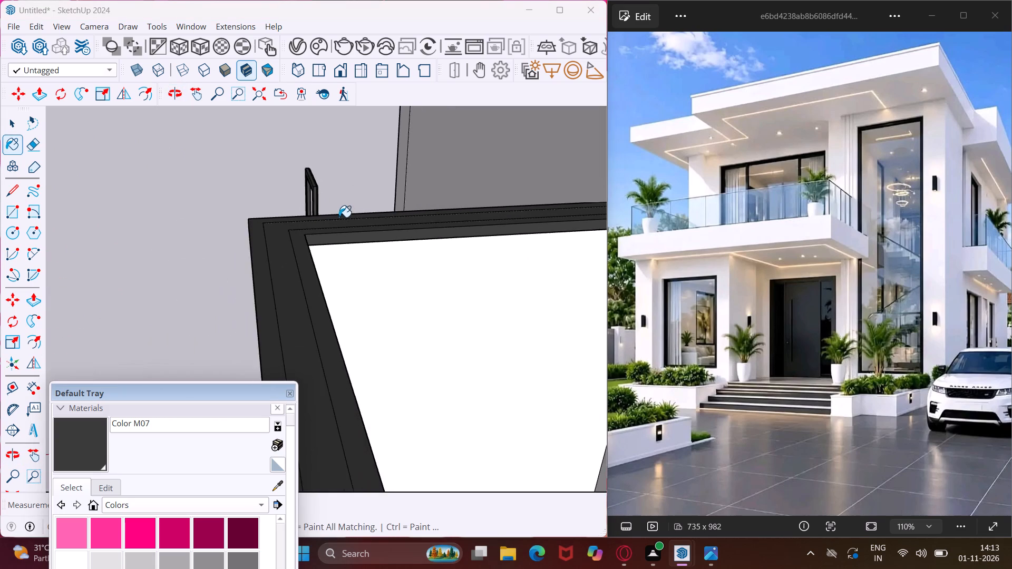
scroll(339, 217, "down", 13)
scroll(346, 292, "up", 5)
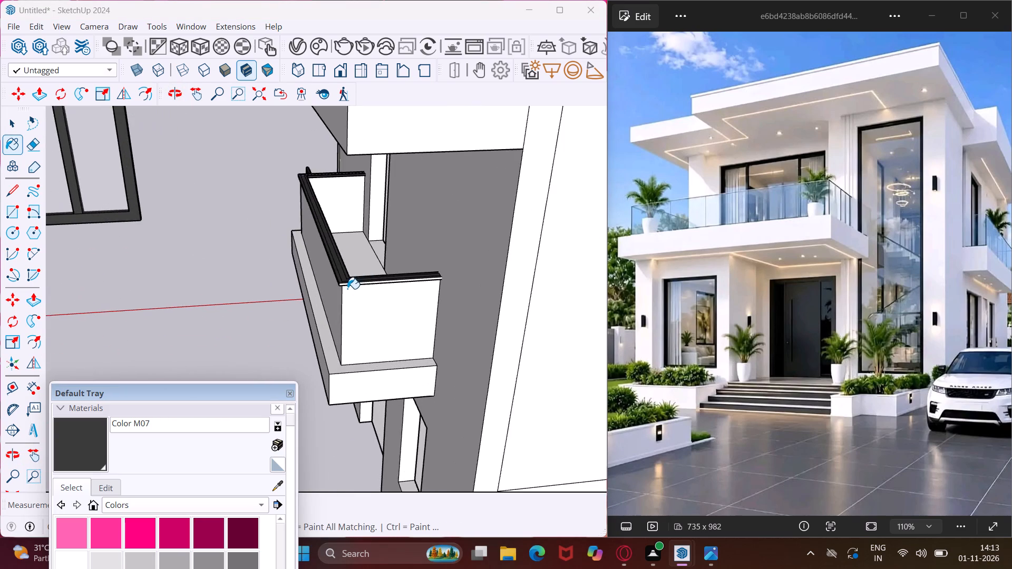
scroll(347, 289, "up", 12)
left_click(354, 275)
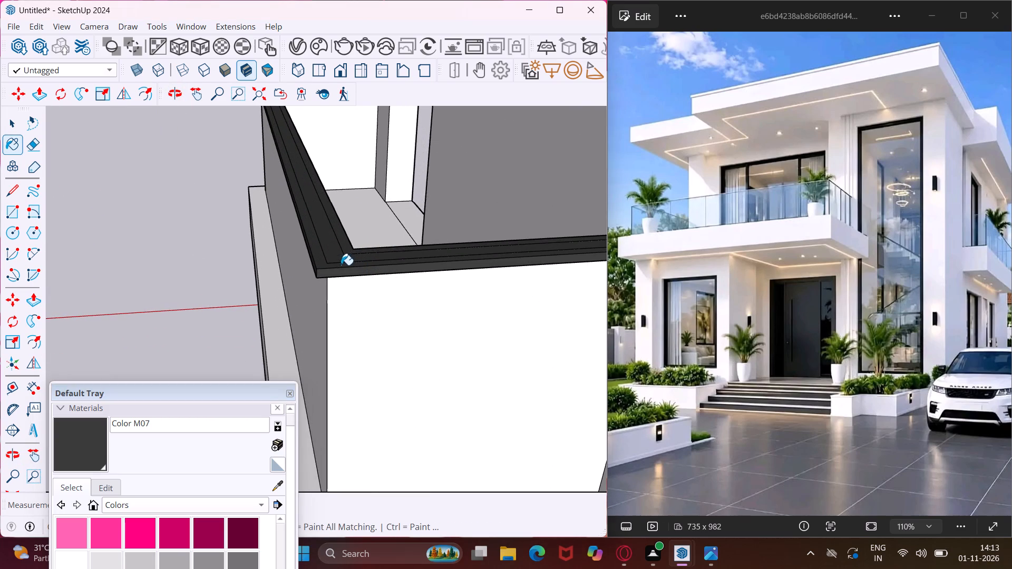
middle_click_drag(347, 265, 1002, 339)
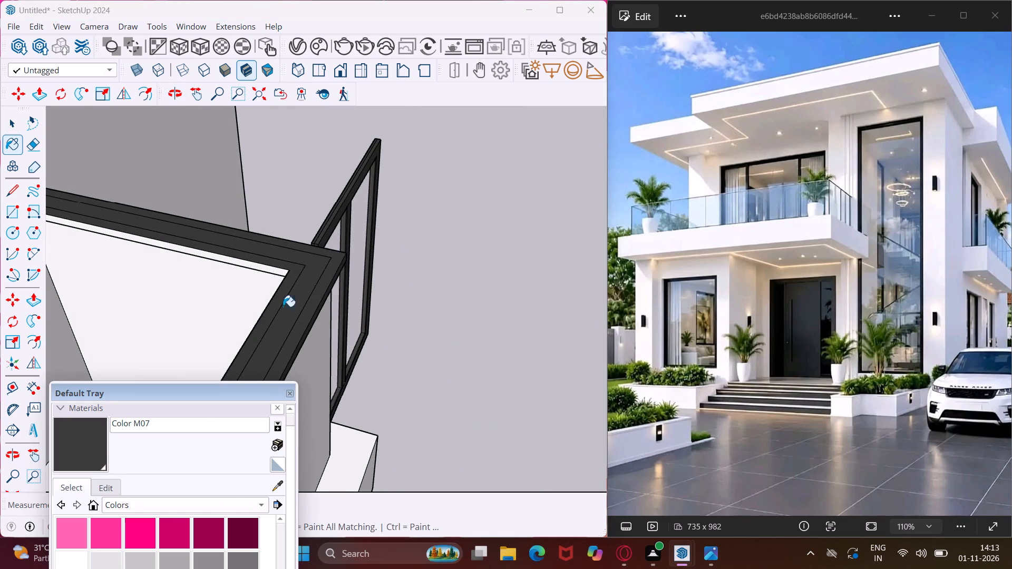
scroll(193, 272, "up", 4)
left_click(257, 257)
Pick Glass Smoked Frosted 001 in the V-Ray Asset Editor and paint the front balcony parapet's outer front and tall-window-side faces.
scroll(257, 257, "down", 6)
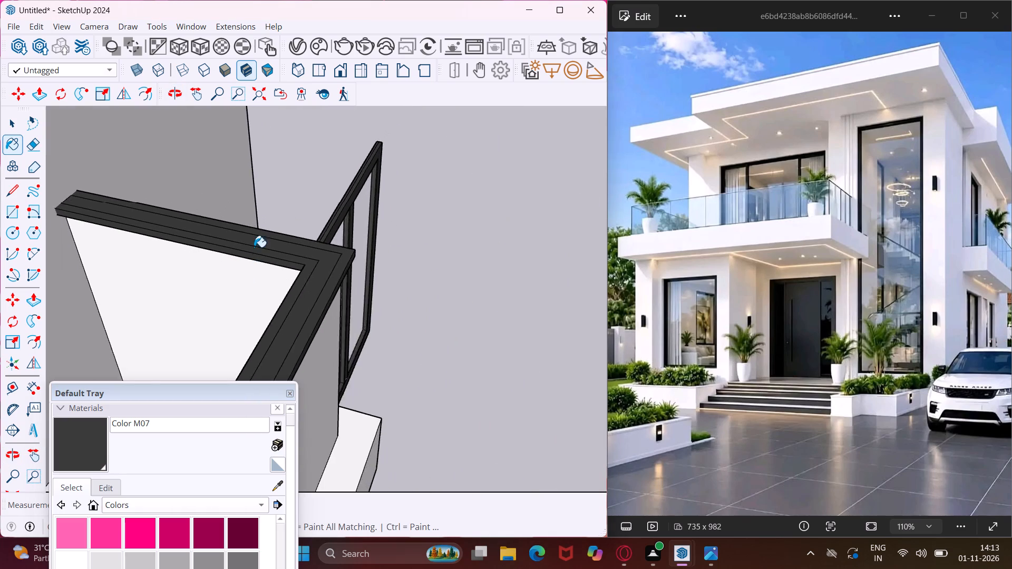
scroll(246, 241, "down", 19)
scroll(218, 222, "down", 11)
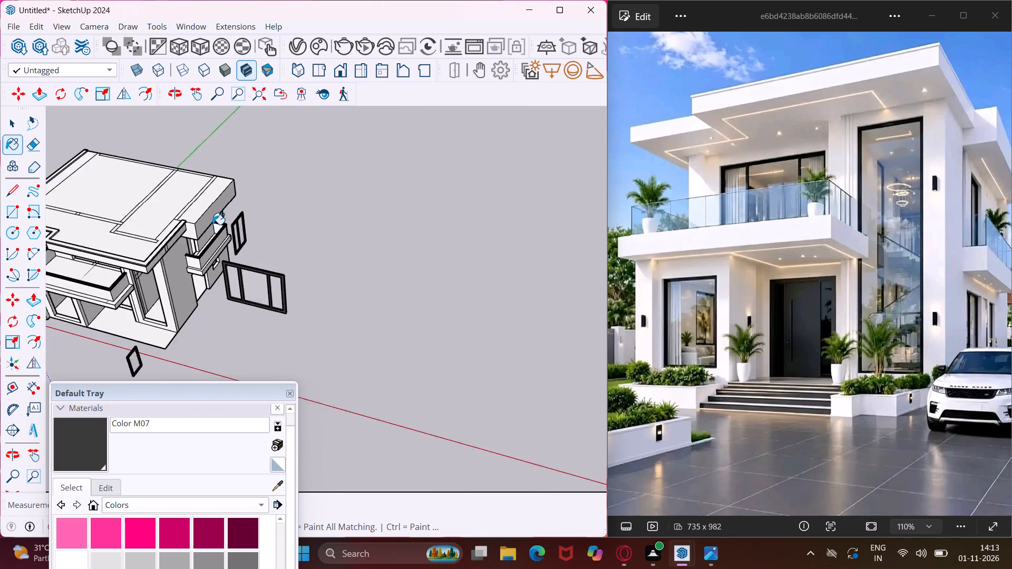
scroll(212, 224, "down", 8)
scroll(141, 277, "up", 9)
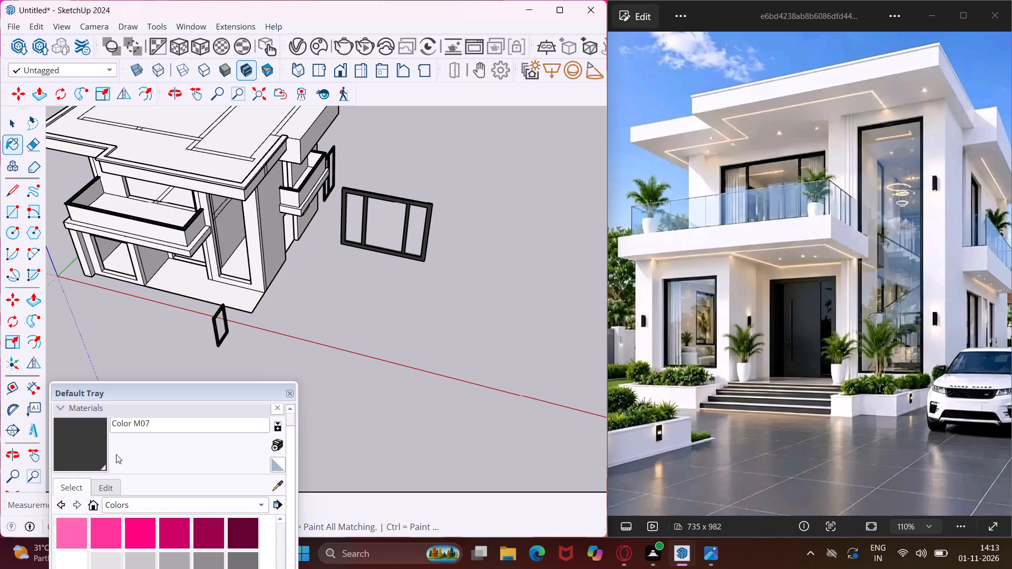
left_click(305, 53)
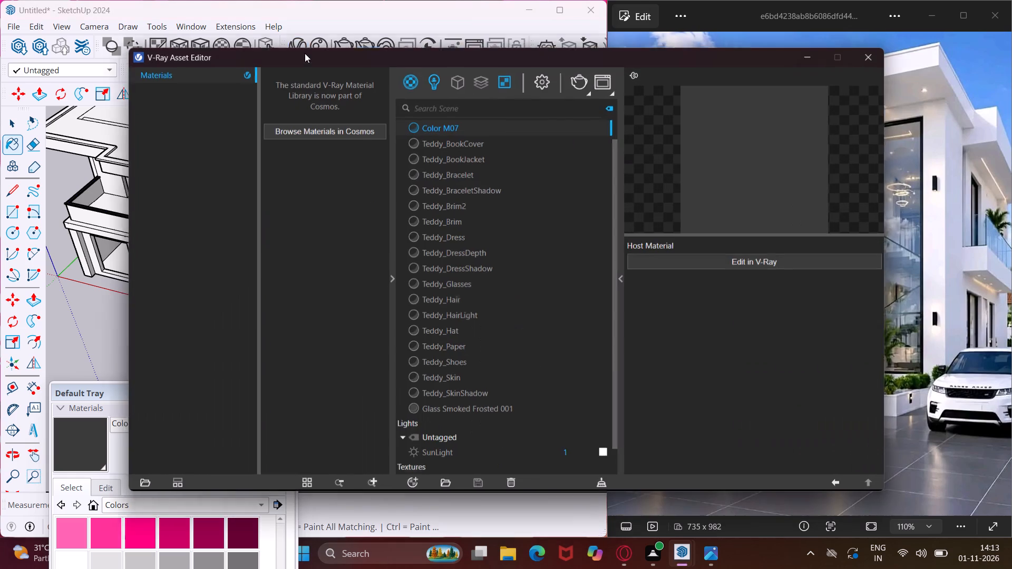
double_click(437, 405)
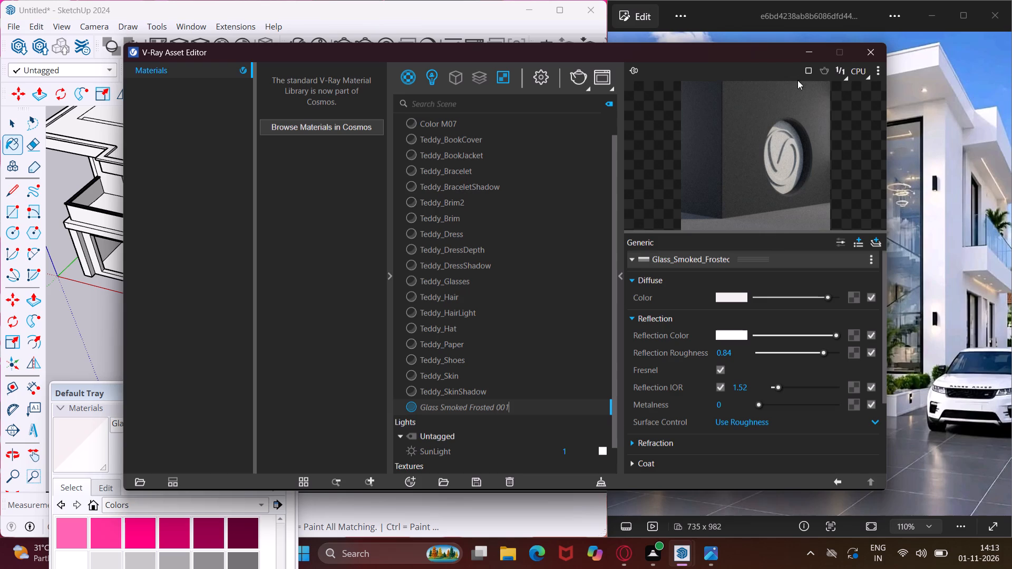
left_click(804, 49)
left_click(74, 463)
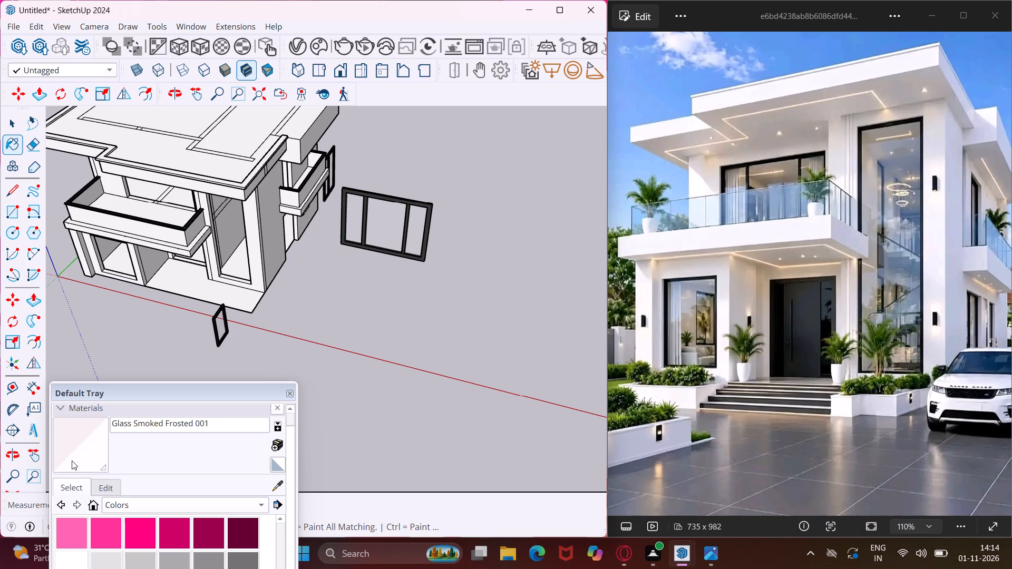
left_click(72, 460)
scroll(161, 231, "up", 8)
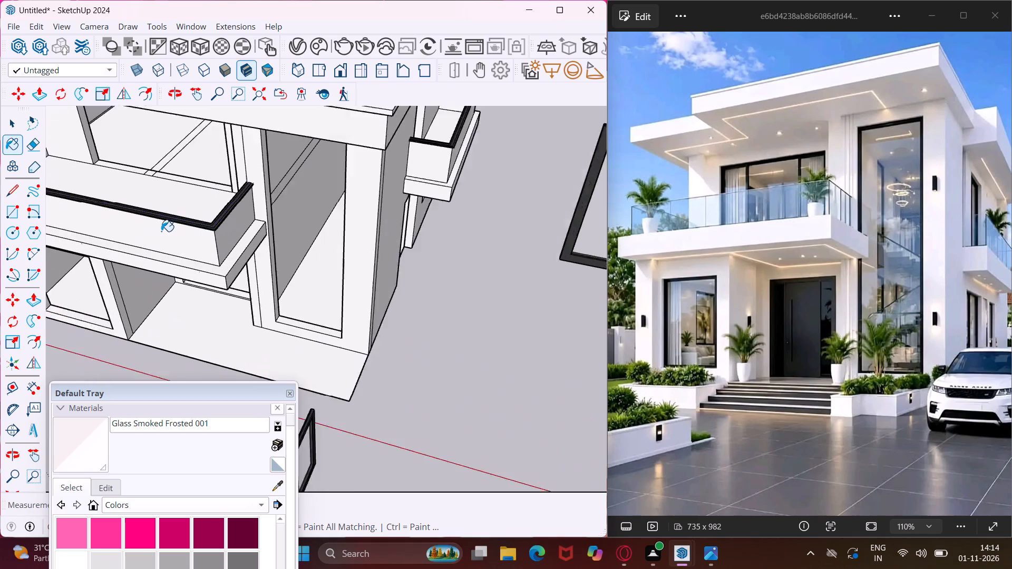
scroll(161, 231, "up", 6)
left_click(169, 230)
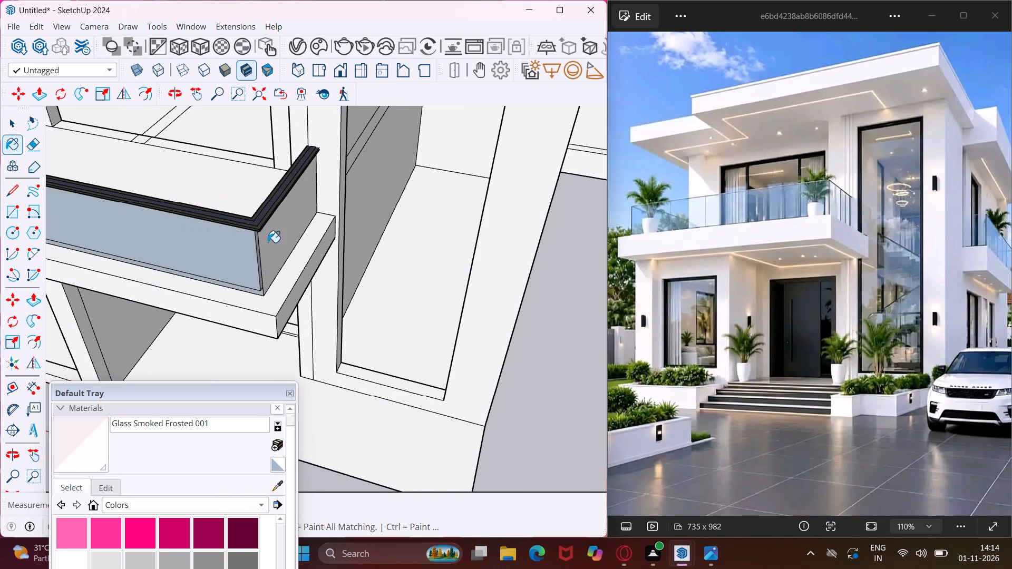
left_click(268, 242)
Paint the outer faces of the front balcony's parapet on the side away from the tall window with Glass Smoked Frosted 001.
scroll(312, 234, "down", 11)
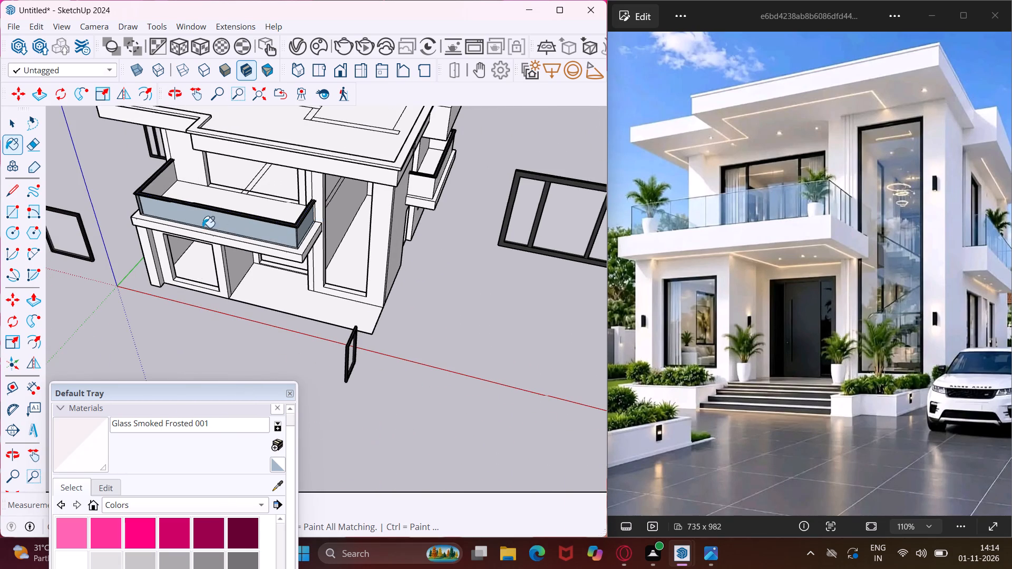
middle_click_drag(144, 212, 429, 142)
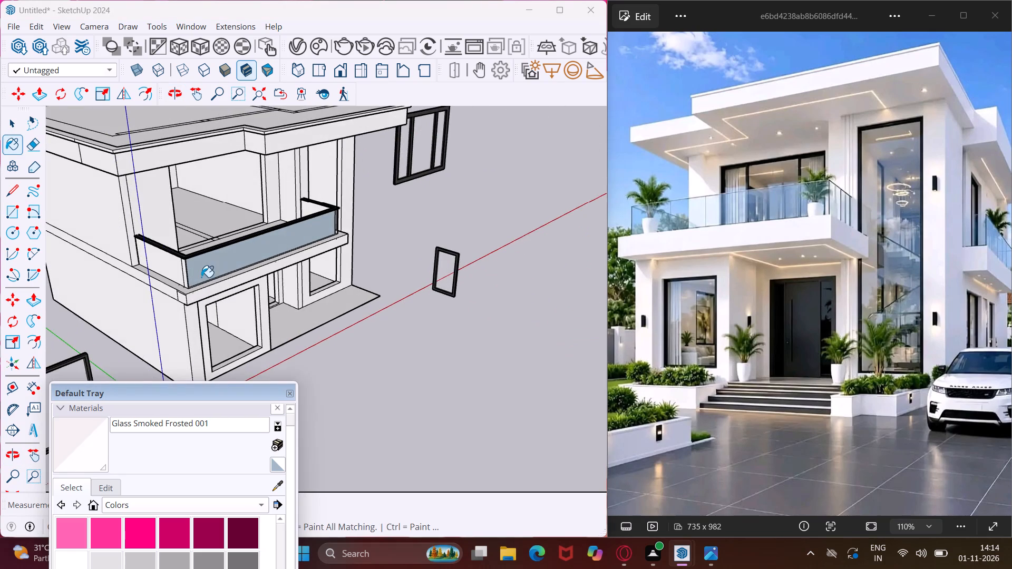
scroll(200, 277, "up", 8)
left_click(177, 270)
left_click(166, 263)
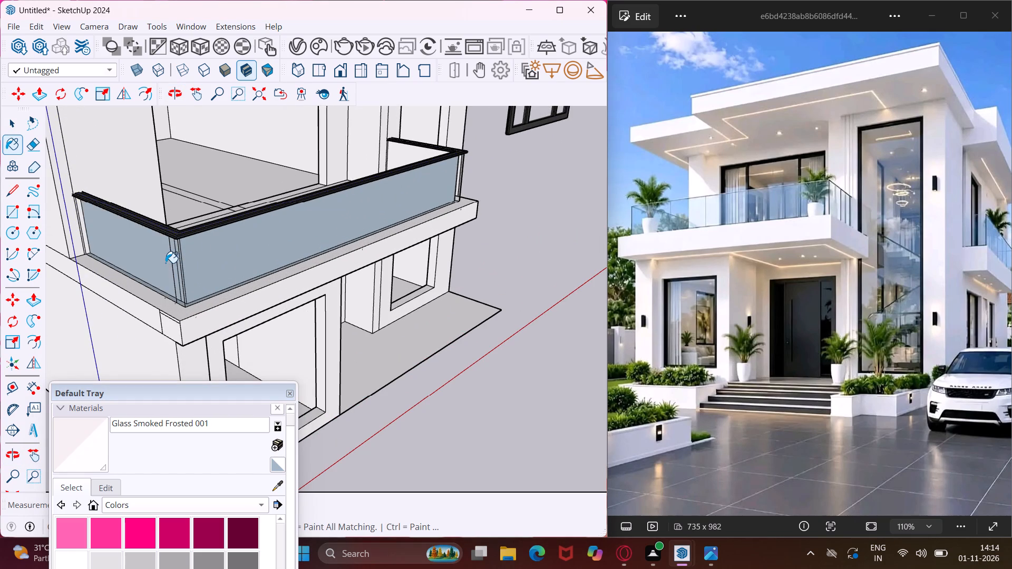
Paint the inner face and narrow end strip of that same front balcony side parapet with Glass Smoked Frosted 001.
middle_click_drag(218, 271, 0, 421)
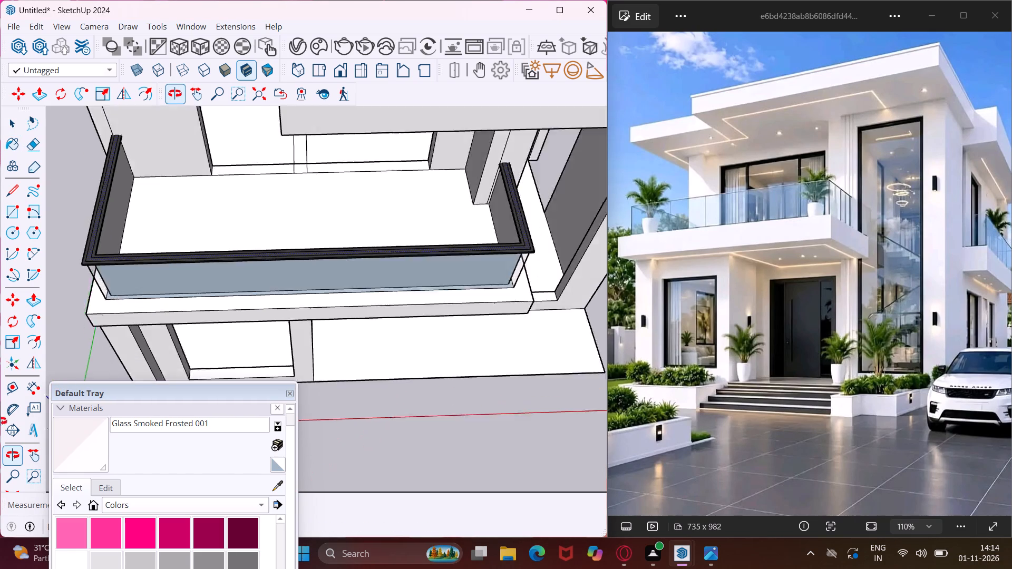
middle_click_drag(0, 421, 0, 425)
scroll(115, 224, "up", 4)
left_click(112, 218)
middle_click_drag(114, 232, 222, 185)
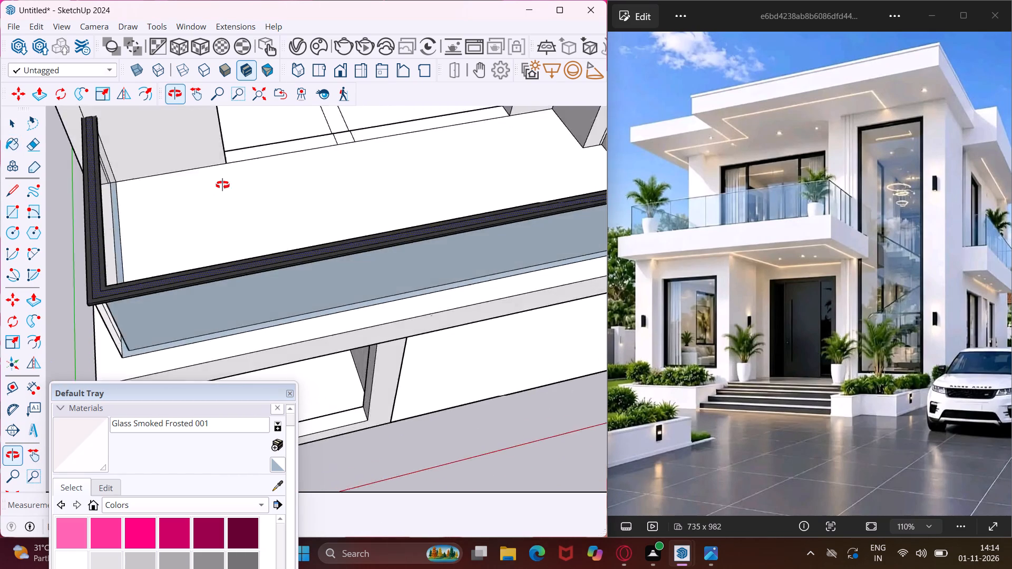
middle_click_drag(222, 185, 356, 98)
scroll(60, 217, "up", 8)
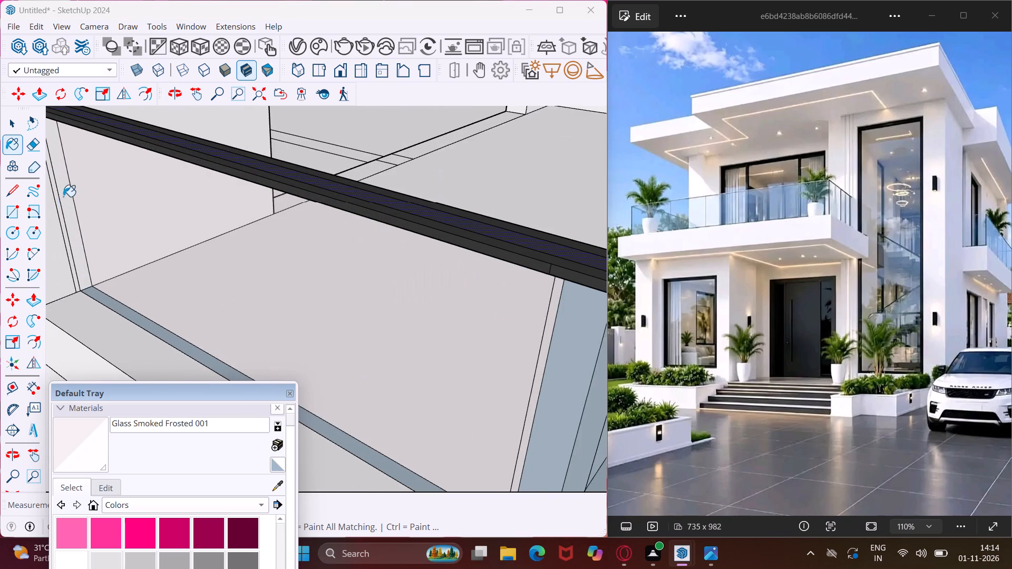
left_click(65, 192)
Paint the inner face of the front balcony's long front parapet with Glass Smoked Frosted 001.
scroll(113, 248, "down", 5)
middle_click_drag(244, 282, 250, 285)
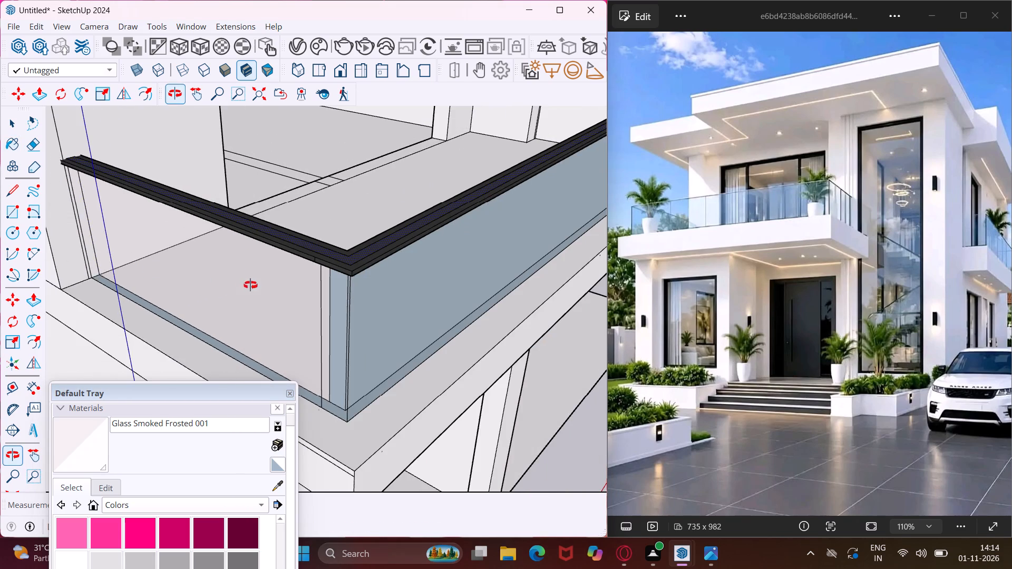
middle_click_drag(250, 285, 507, 371)
scroll(458, 209, "up", 3)
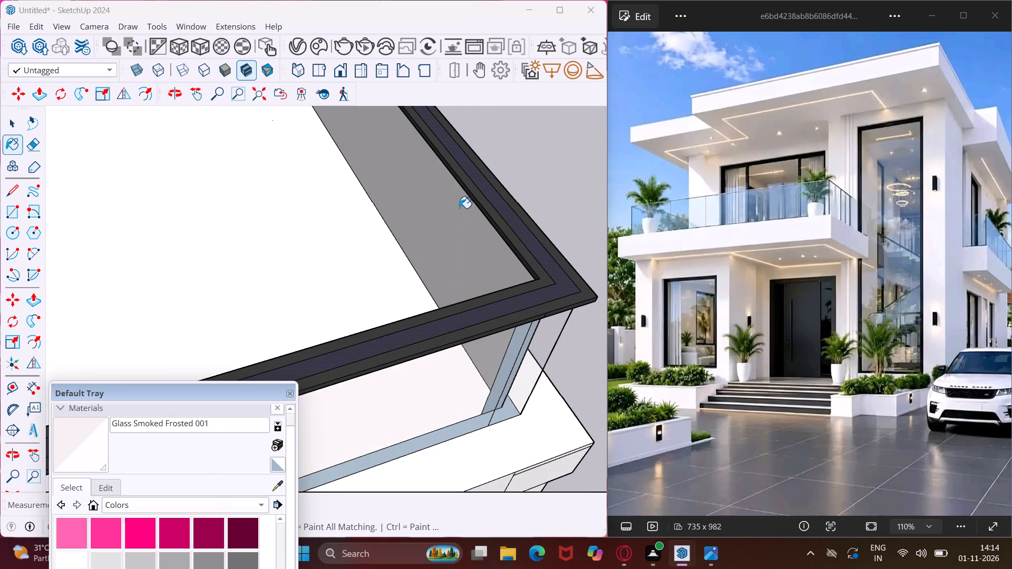
left_click(461, 208)
scroll(460, 224, "up", 1)
middle_click_drag(460, 224, 665, 242)
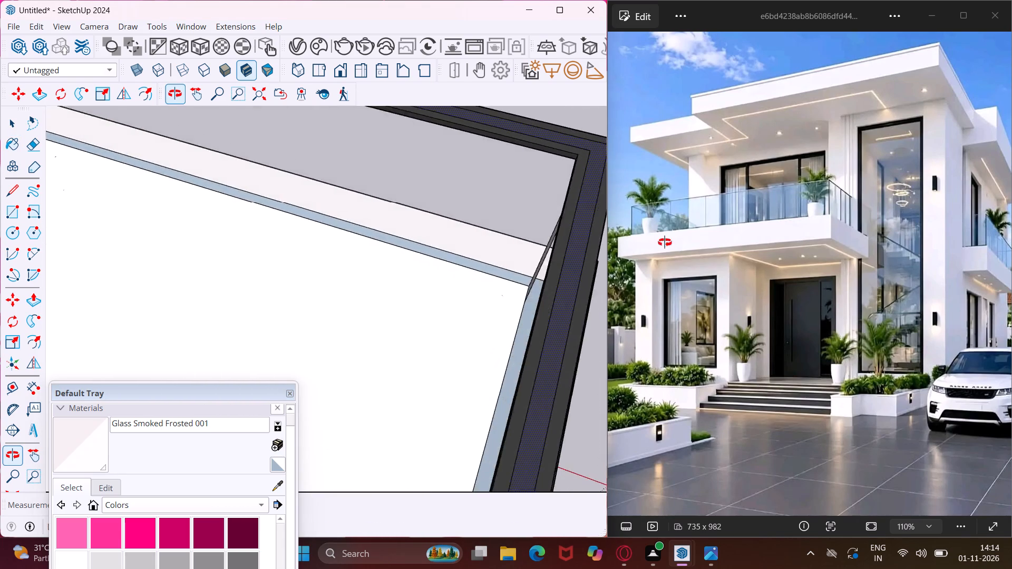
middle_click_drag(665, 242, 698, 224)
middle_click_drag(655, 243, 295, 283)
scroll(275, 285, "down", 4)
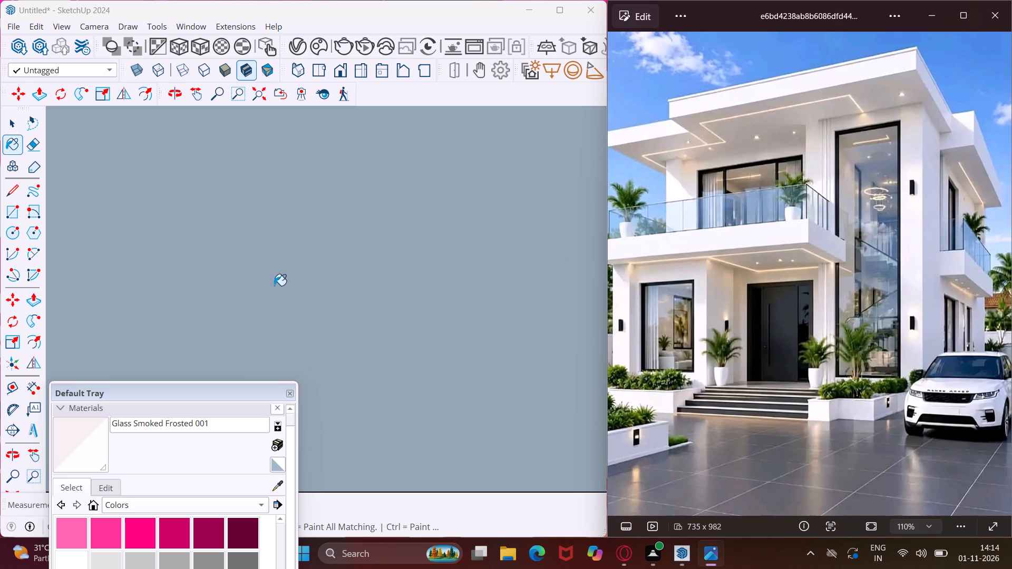
Paint the remaining inner faces of the front balcony's parapet beside the tall window with Glass Smoked Frosted 001.
scroll(274, 286, "down", 17)
scroll(250, 297, "down", 17)
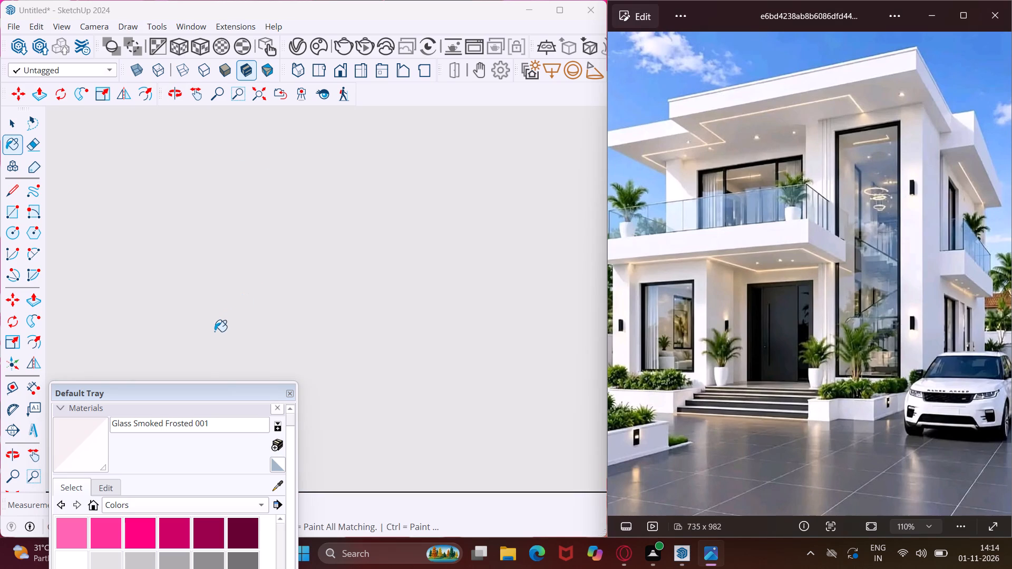
scroll(215, 331, "down", 20)
scroll(215, 331, "down", 20)
scroll(215, 331, "down", 2)
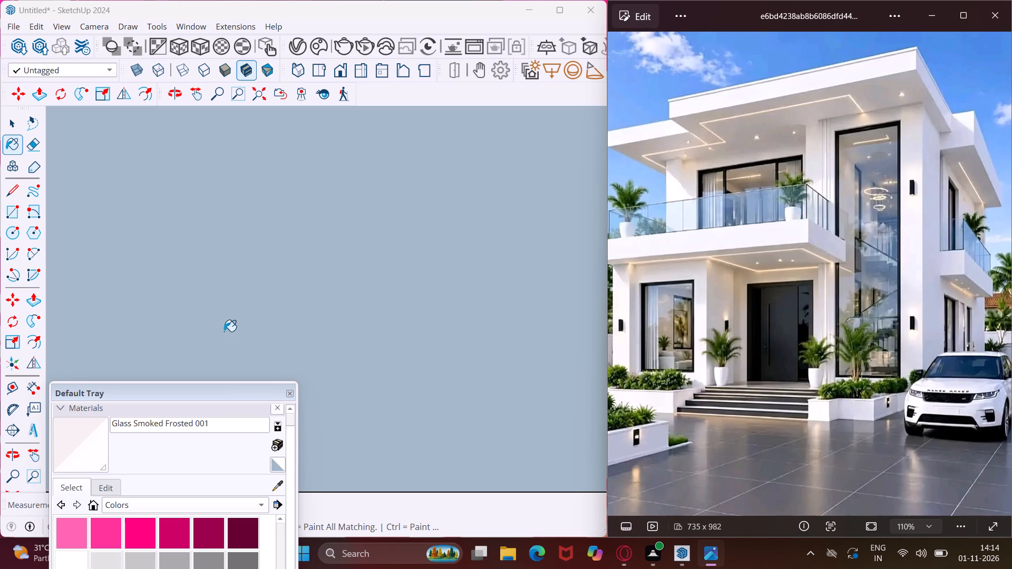
scroll(224, 331, "down", 20)
scroll(224, 331, "down", 17)
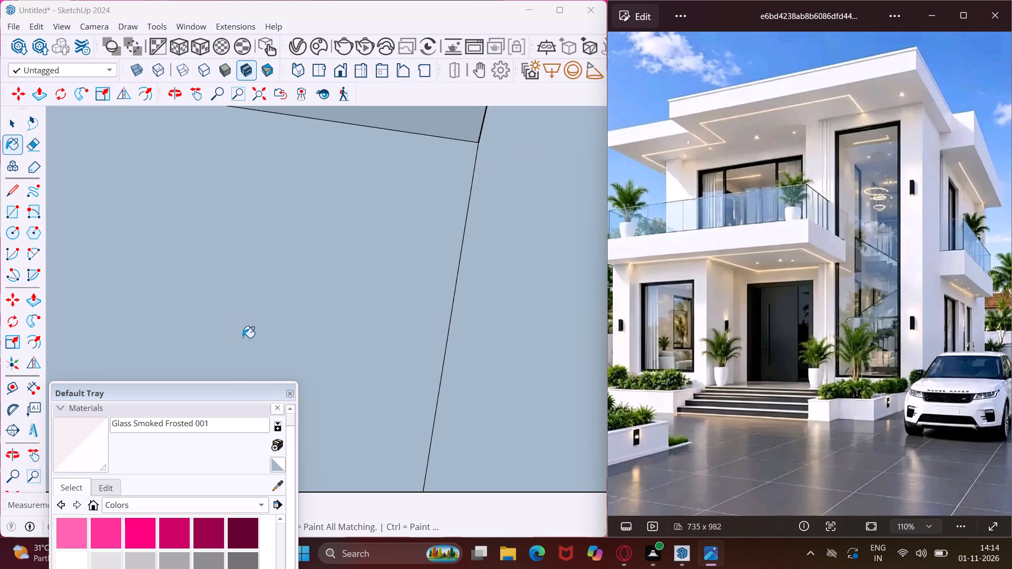
scroll(242, 338, "down", 20)
scroll(242, 338, "down", 17)
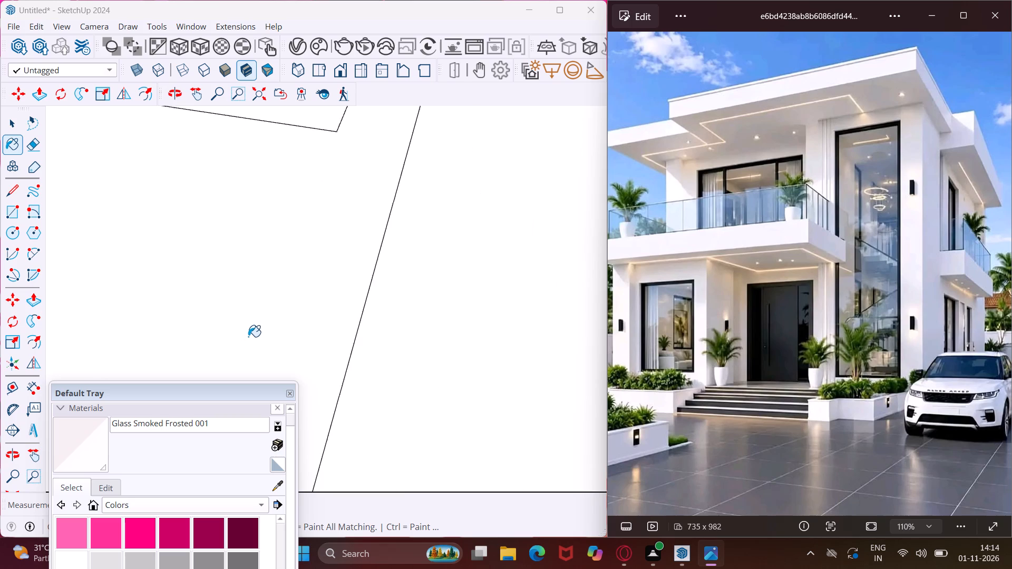
scroll(248, 337, "down", 14)
scroll(248, 337, "down", 14)
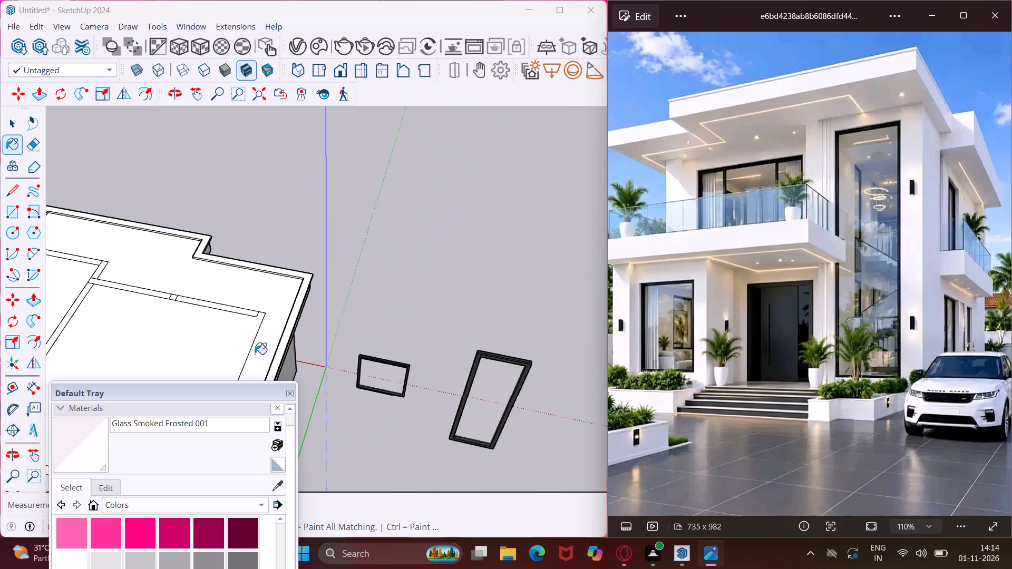
middle_click_drag(254, 357, 74, 285)
scroll(254, 357, "up", 1)
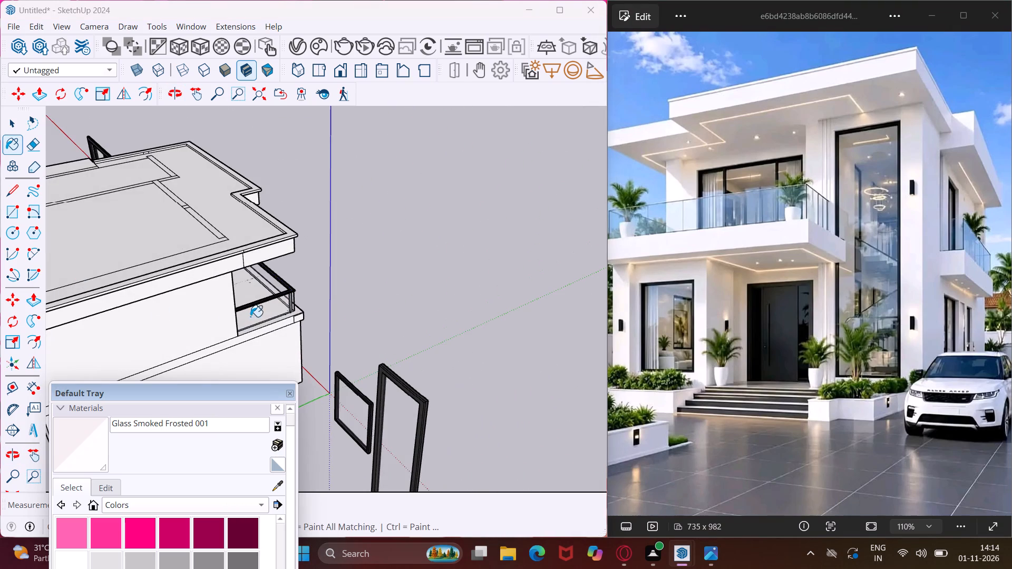
scroll(281, 287, "up", 20)
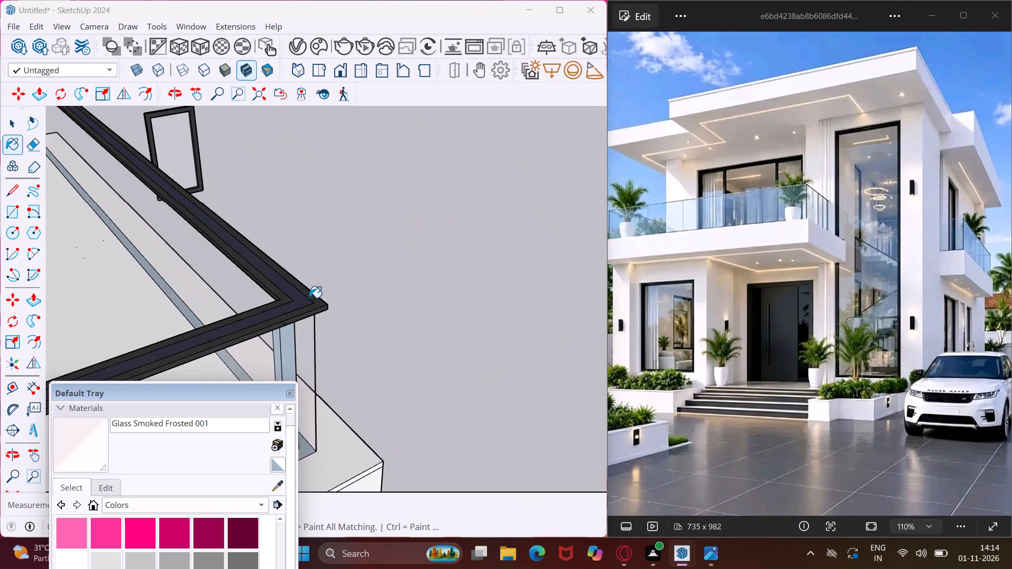
scroll(309, 298, "up", 16)
middle_click_drag(247, 314, 300, 327)
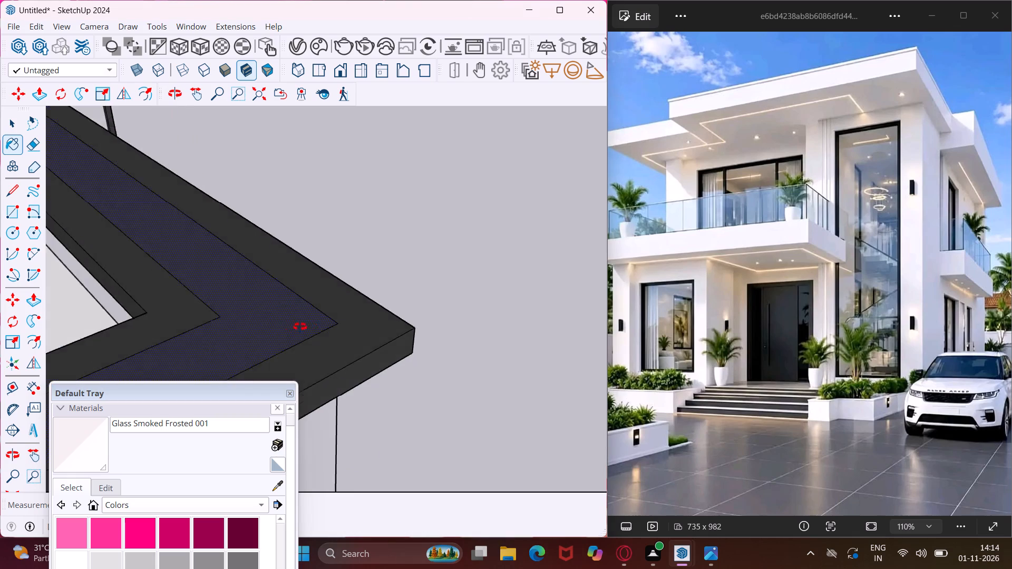
middle_click_drag(300, 327, 593, 127)
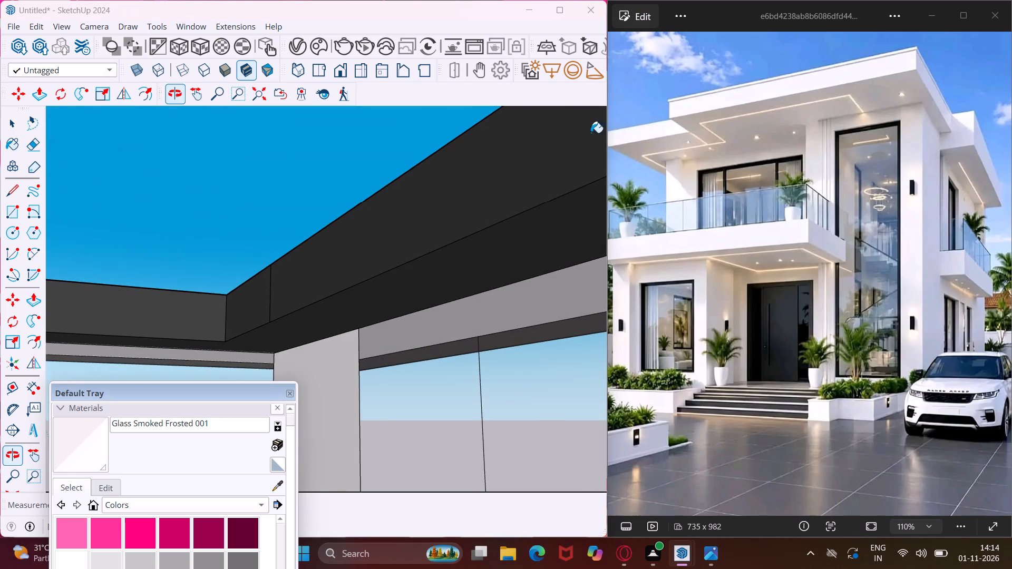
left_click(346, 411)
middle_click_drag(323, 397, 375, 469)
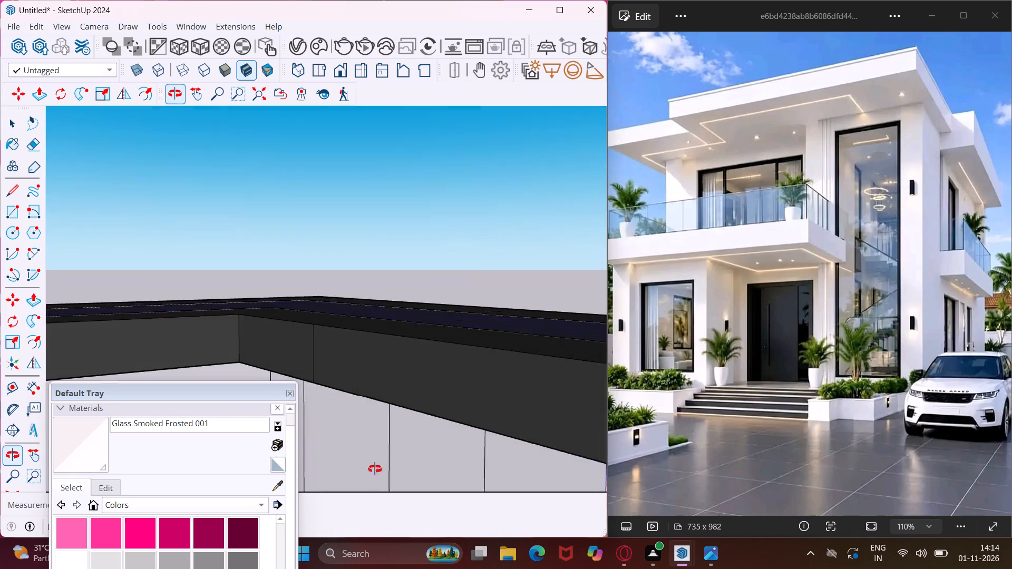
middle_click_drag(375, 469, 873, 469)
scroll(202, 366, "down", 6)
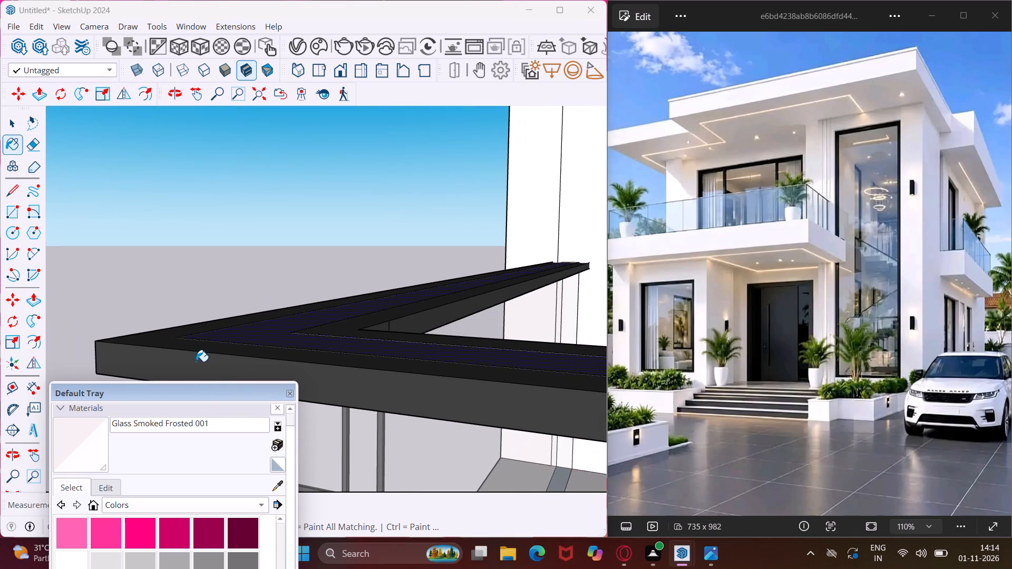
scroll(196, 360, "down", 8)
scroll(99, 288, "down", 11)
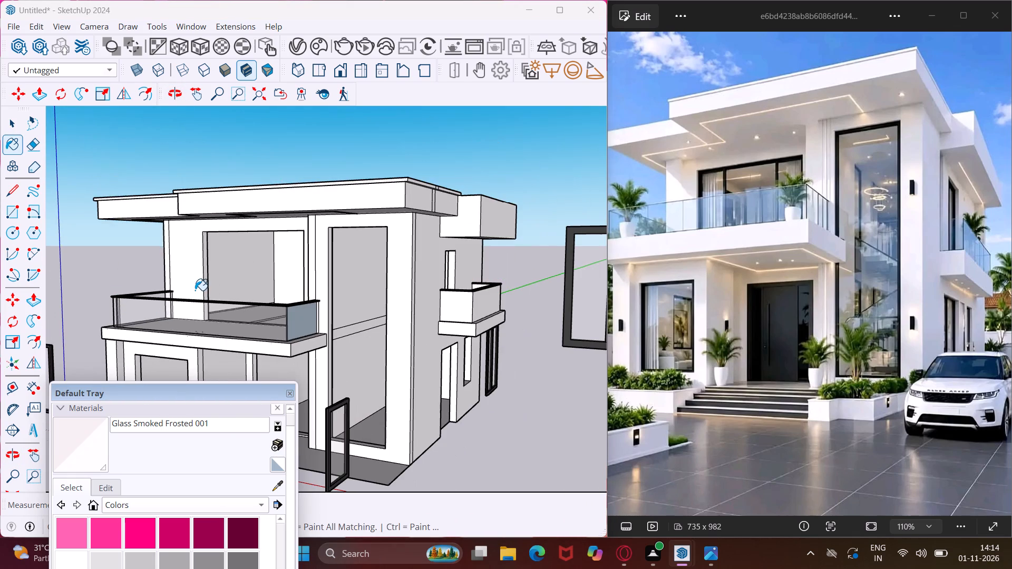
middle_click_drag(195, 290, 471, 394)
scroll(437, 339, "up", 8)
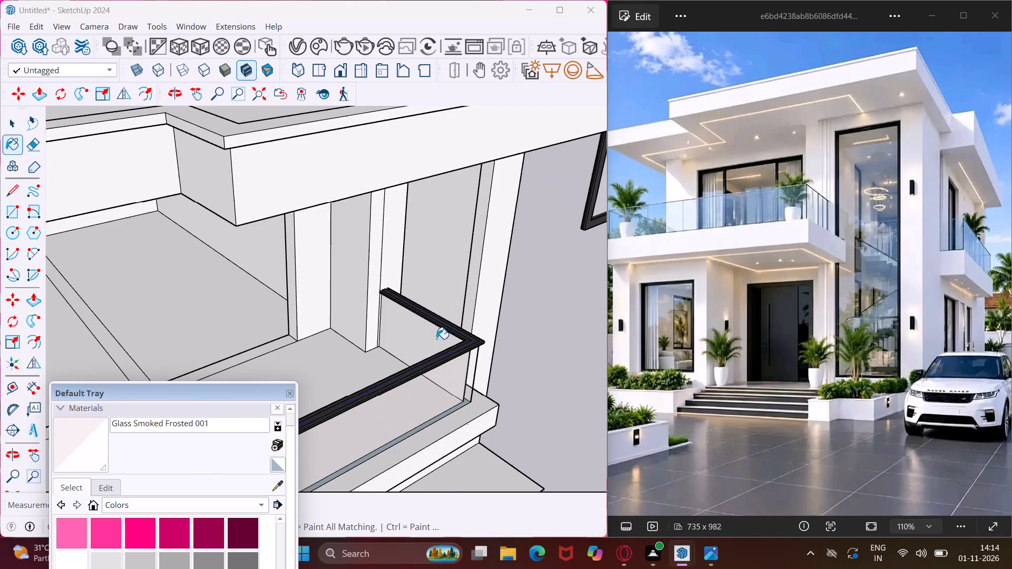
left_click(436, 339)
Paint the outer faces of the side balcony's long parapet and its end nearest the tall window with Glass Smoked Frosted 001.
scroll(231, 354, "down", 11)
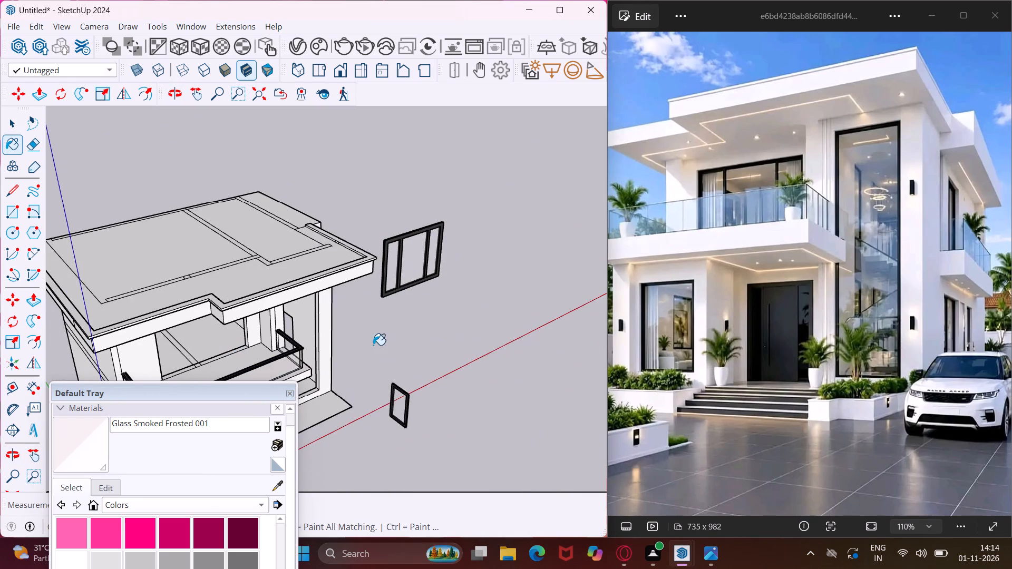
middle_click_drag(344, 352, 0, 378)
scroll(358, 287, "up", 4)
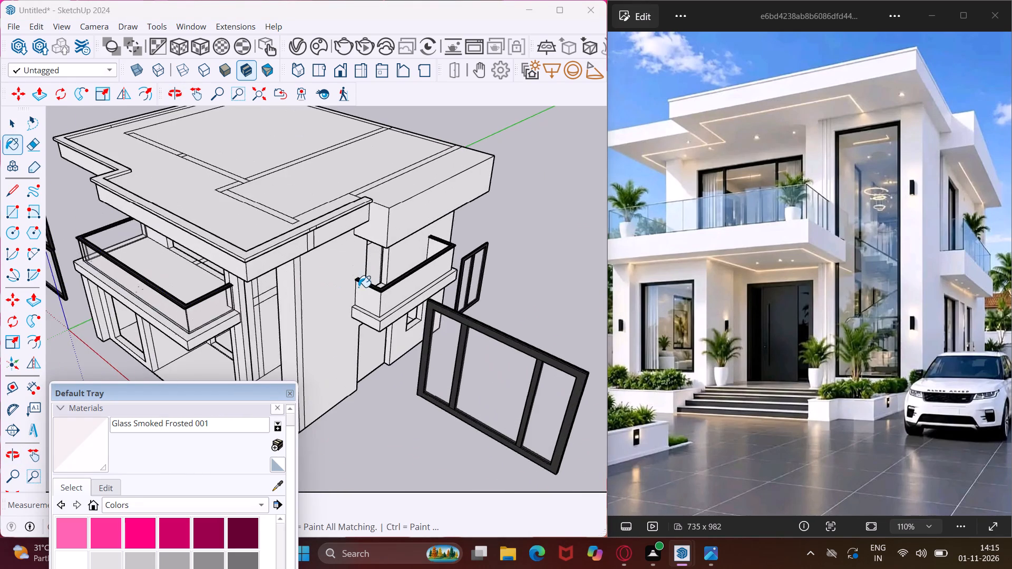
scroll(358, 287, "up", 13)
left_click(375, 306)
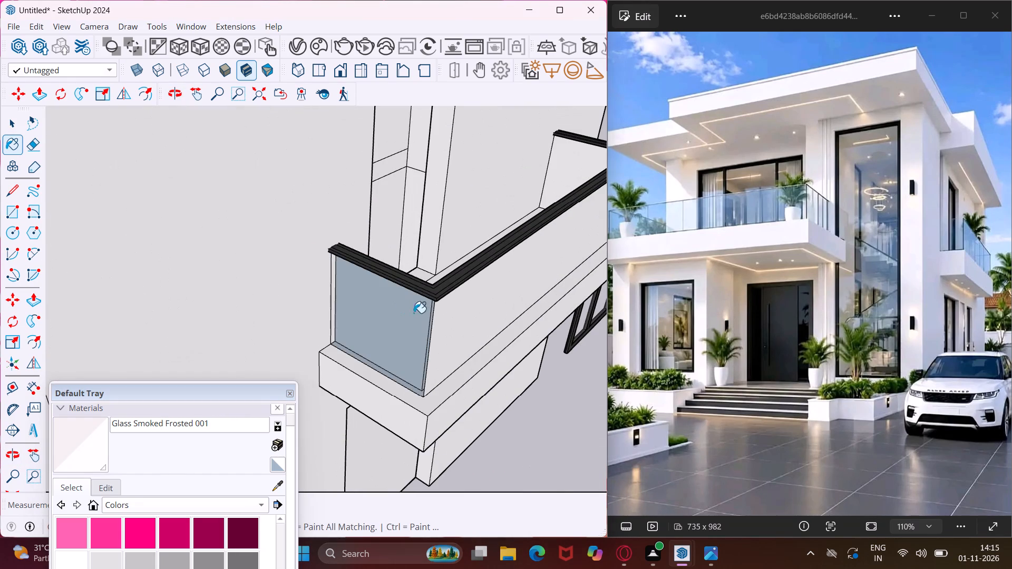
left_click(465, 315)
Paint the inner faces of both end parapets and the far end's outer face on the side balcony with Glass Smoked Frosted 001.
scroll(362, 333, "down", 3)
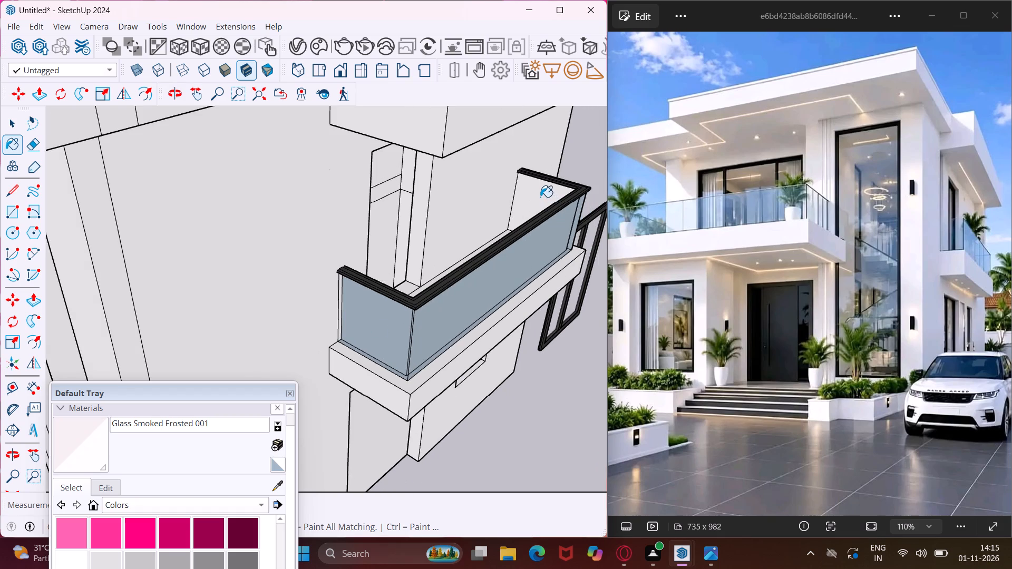
left_click(540, 197)
middle_click_drag(536, 196, 114, 254)
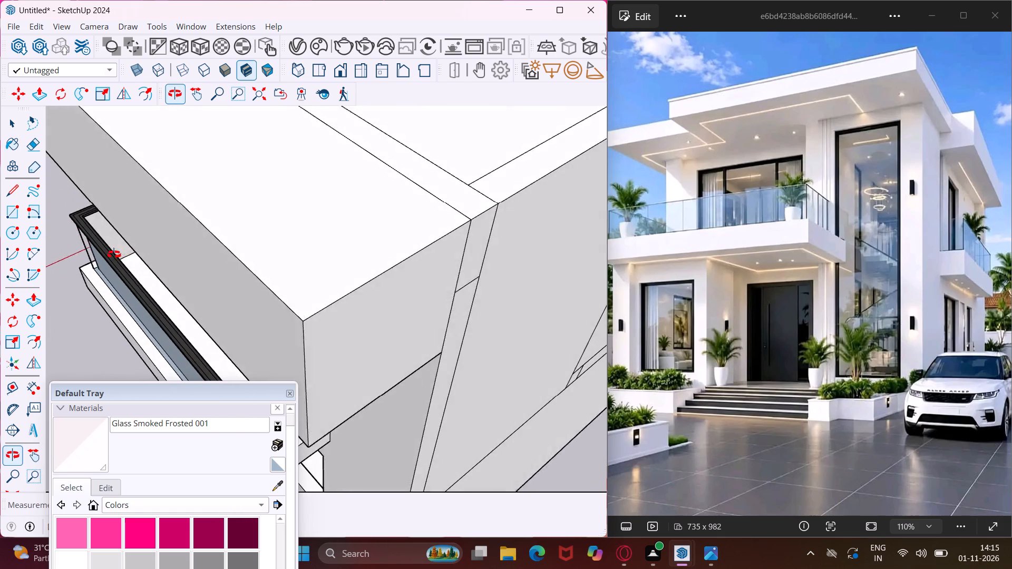
middle_click_drag(114, 254, 96, 211)
left_click(119, 202)
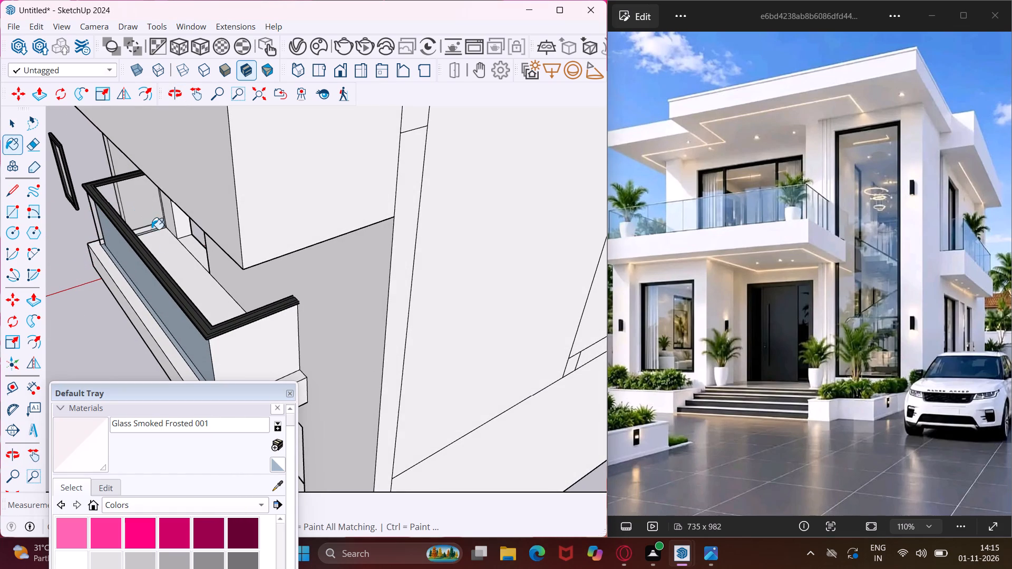
left_click(244, 354)
Paint the inner face of the side balcony's long parapet with Glass Smoked Frosted 001.
middle_click_drag(229, 348, 481, 354)
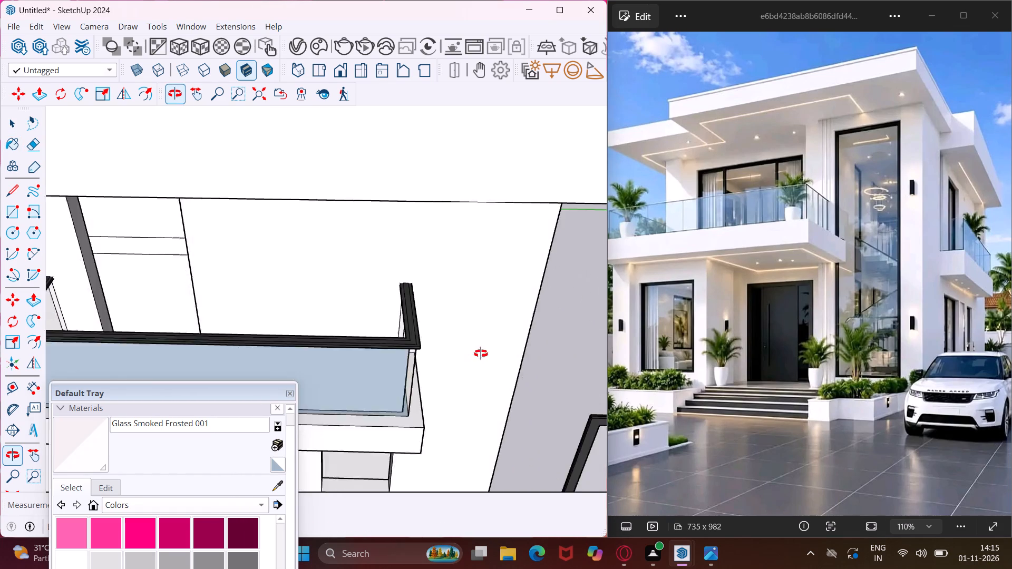
middle_click_drag(481, 354, 746, 319)
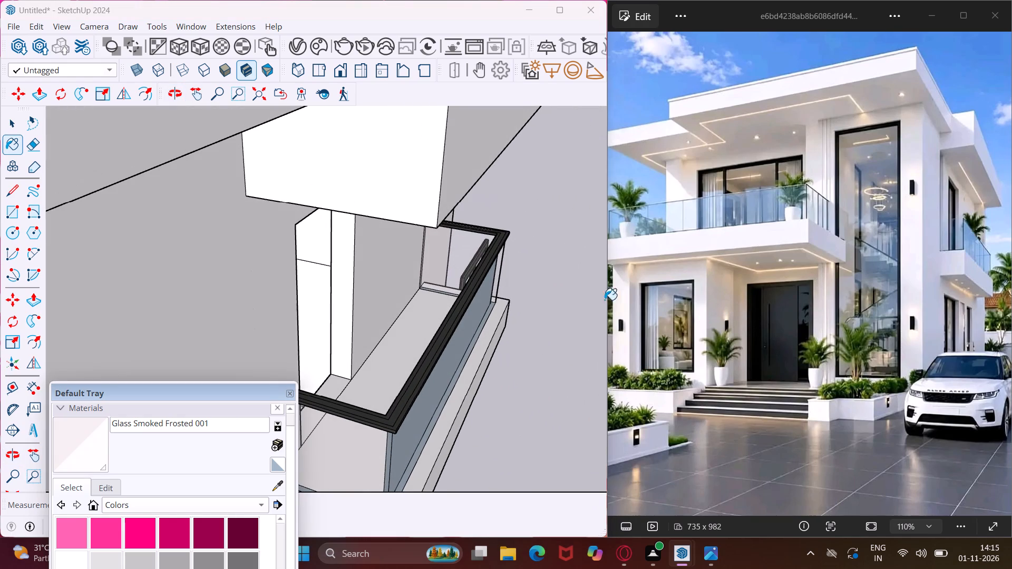
scroll(443, 308, "up", 9)
middle_click_drag(450, 314, 505, 303)
left_click(591, 250)
middle_click_drag(556, 260, 342, 290)
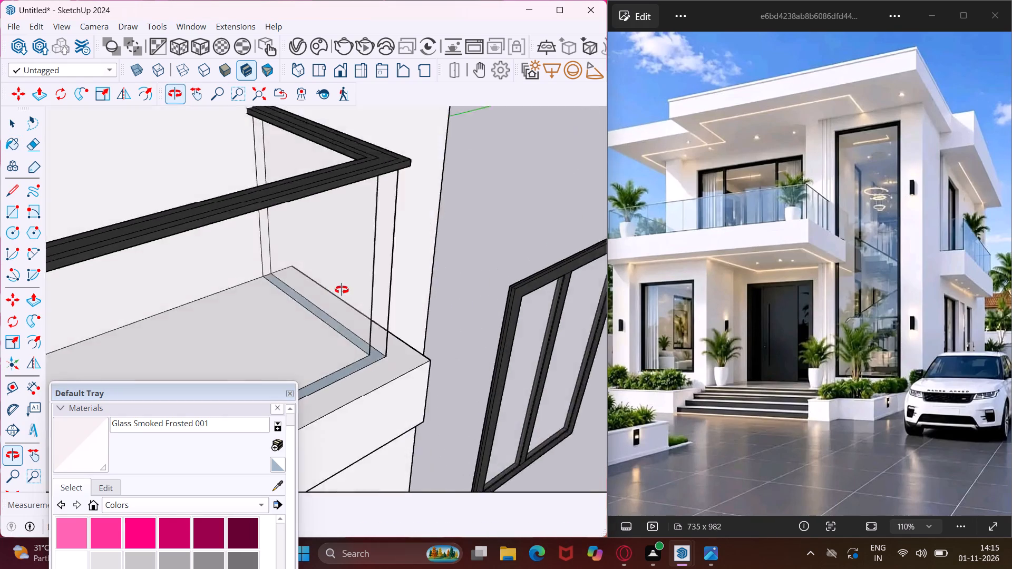
middle_click_drag(342, 290, 338, 290)
scroll(400, 243, "down", 14)
scroll(400, 243, "down", 7)
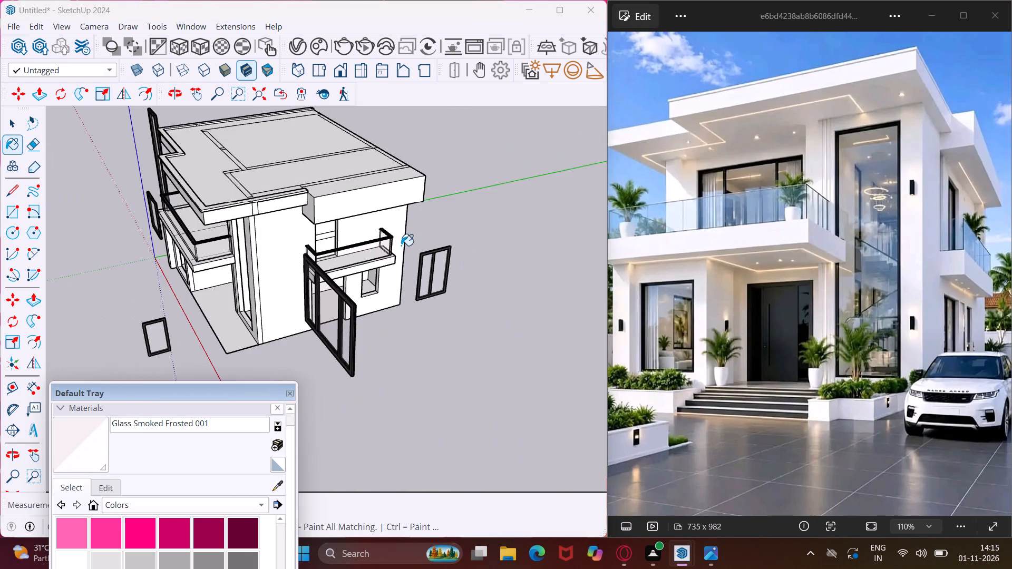
scroll(401, 246, "down", 4)
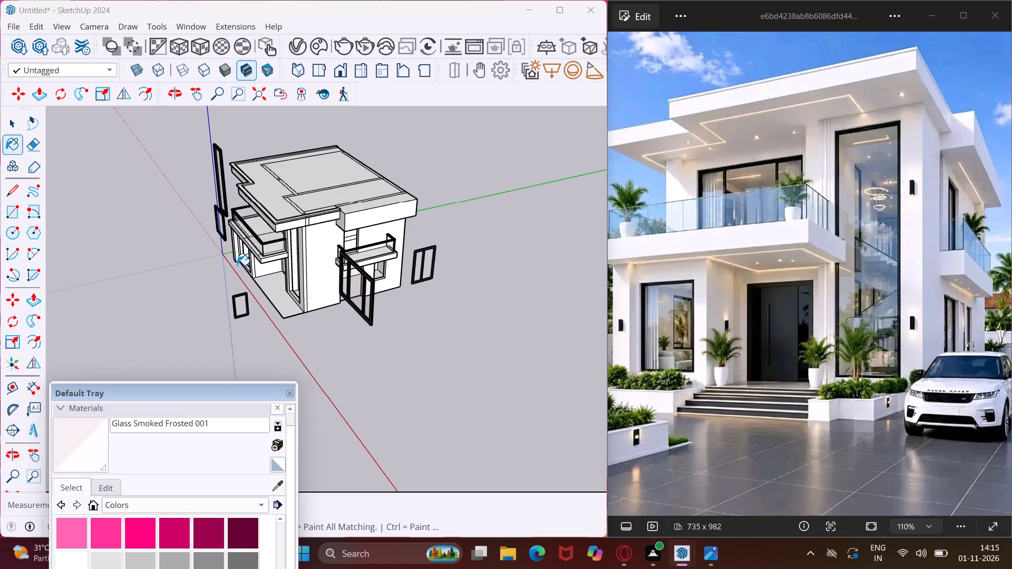
key("Escape")
key("space")
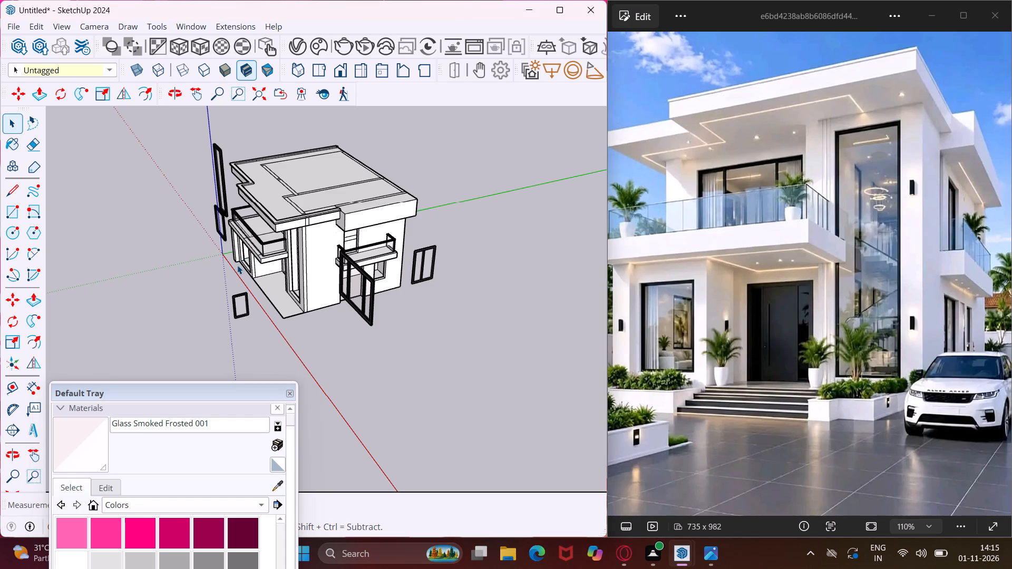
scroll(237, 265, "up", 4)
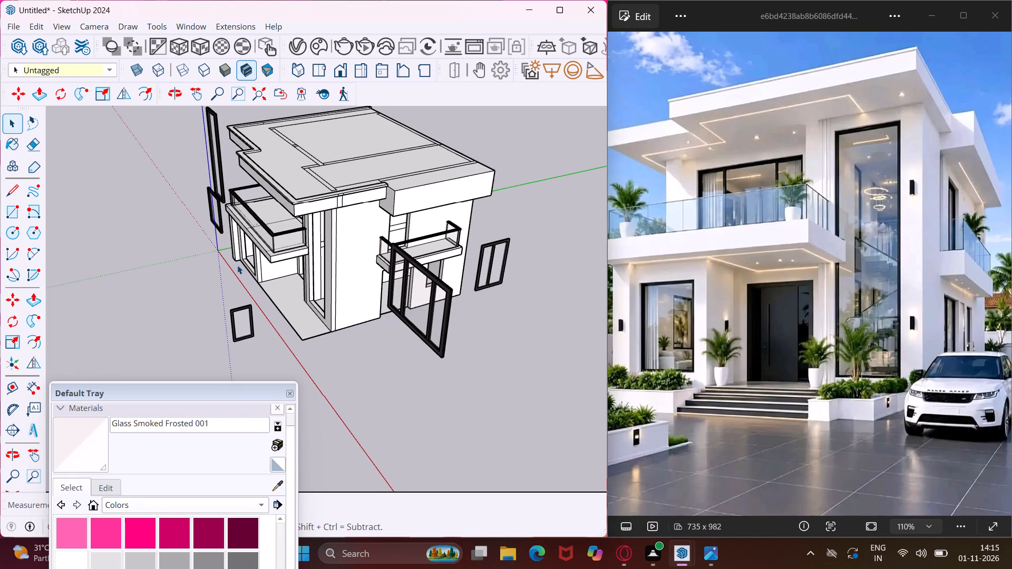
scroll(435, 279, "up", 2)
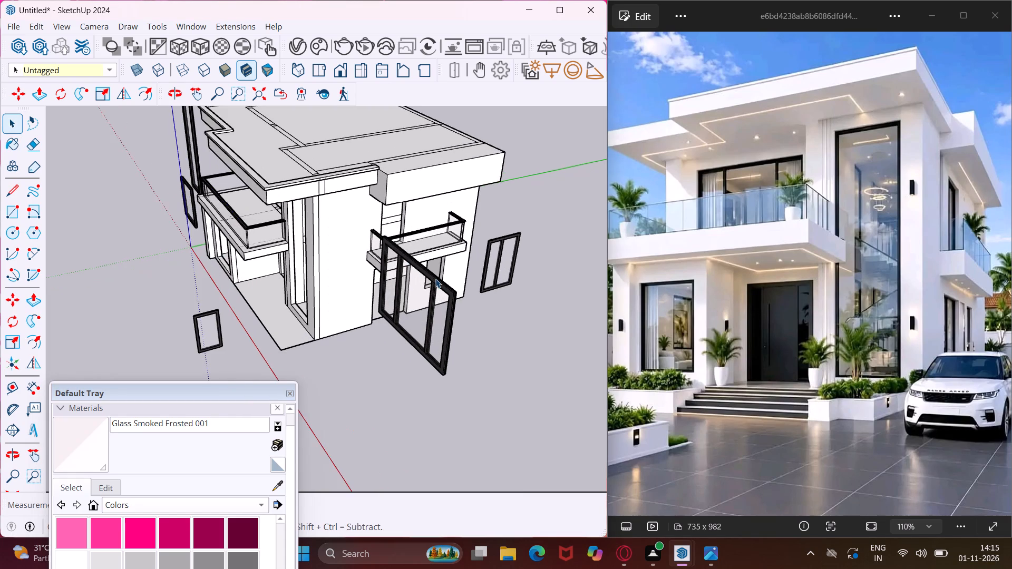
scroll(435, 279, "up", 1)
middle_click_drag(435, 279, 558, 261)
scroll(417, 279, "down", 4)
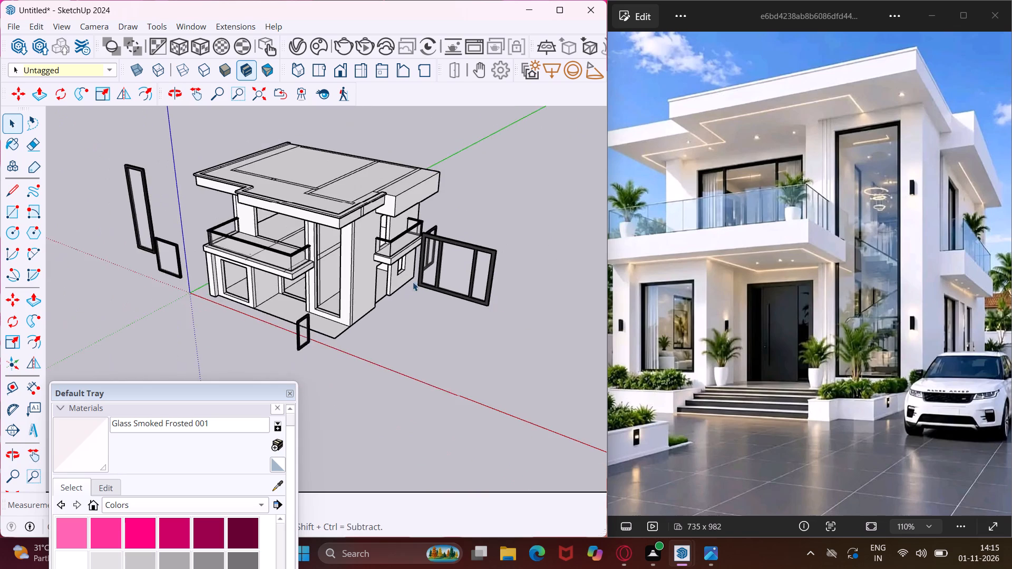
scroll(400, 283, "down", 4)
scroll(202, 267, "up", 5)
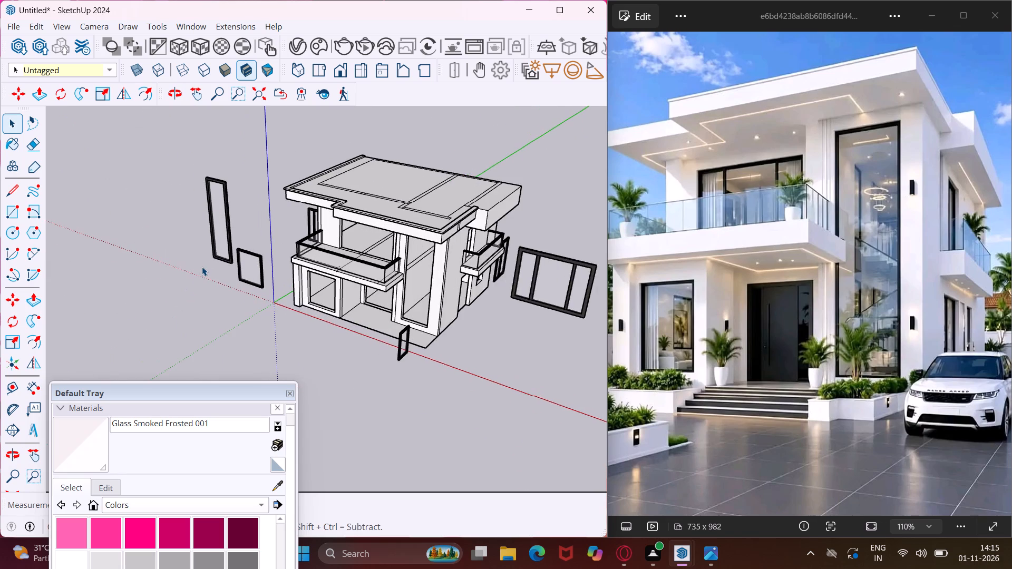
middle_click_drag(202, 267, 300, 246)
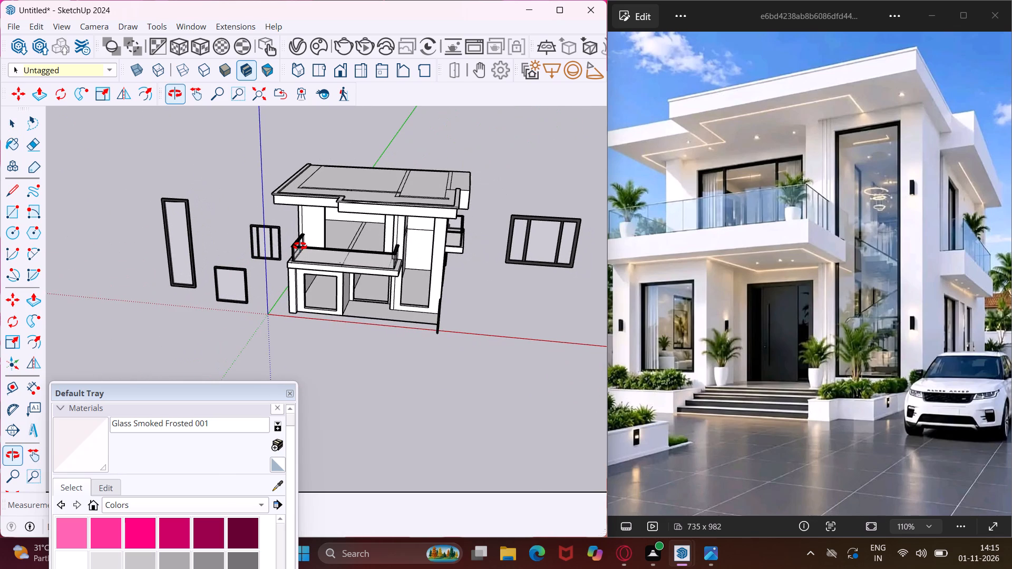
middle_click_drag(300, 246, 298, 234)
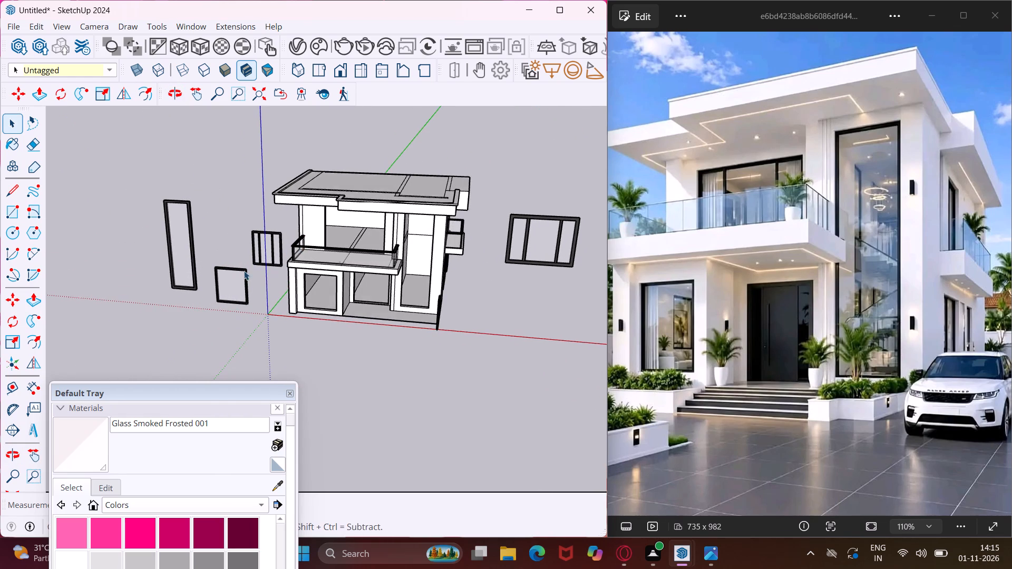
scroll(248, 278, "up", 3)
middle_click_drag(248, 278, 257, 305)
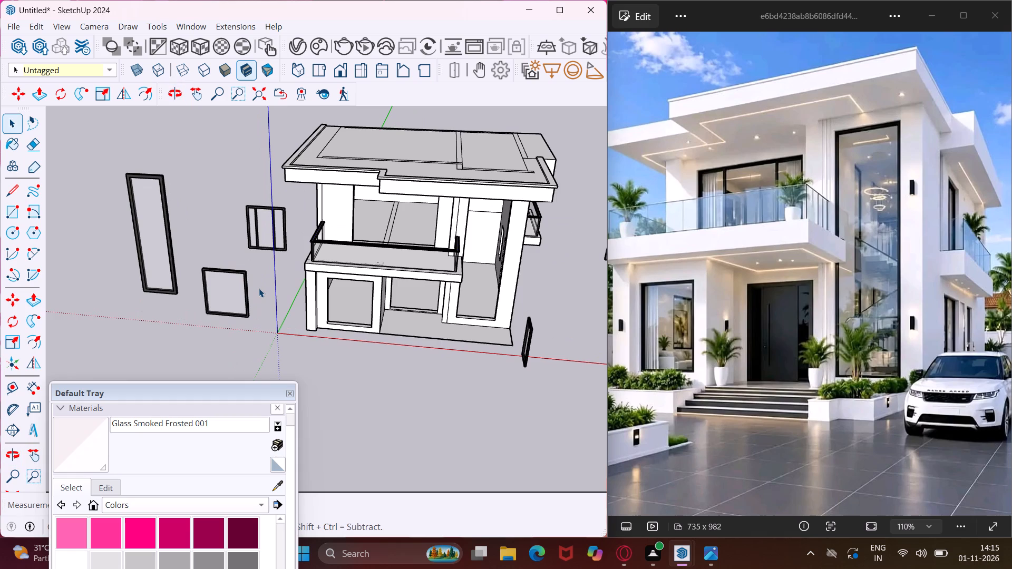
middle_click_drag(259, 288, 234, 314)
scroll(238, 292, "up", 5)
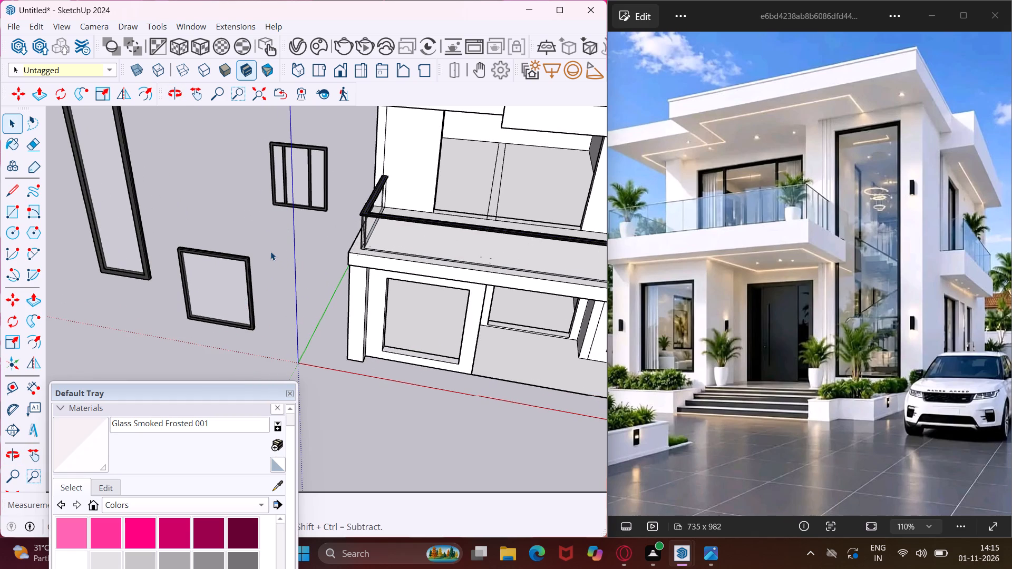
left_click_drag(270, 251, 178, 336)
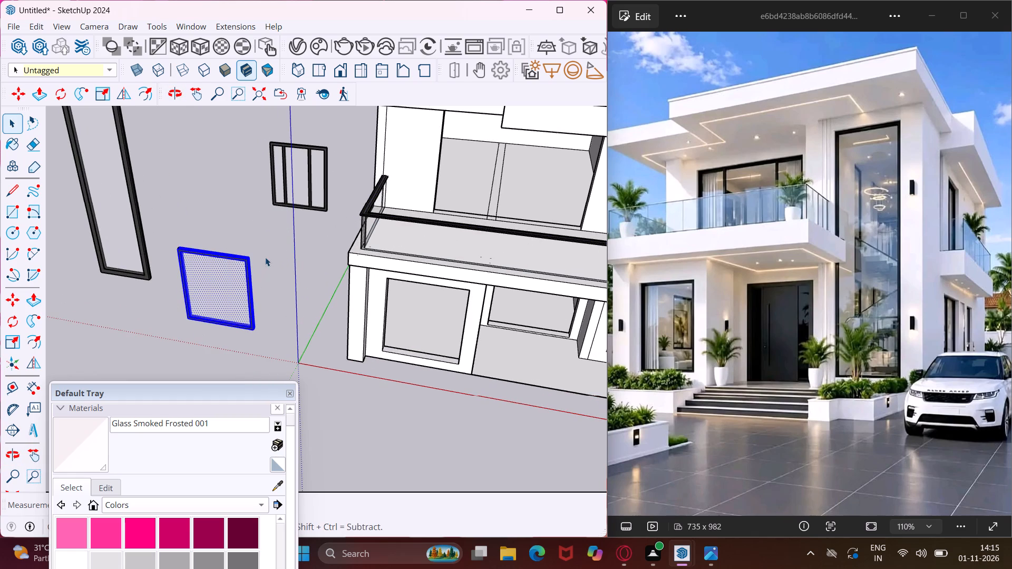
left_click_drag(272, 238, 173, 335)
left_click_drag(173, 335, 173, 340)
Search the Chaos Cosmos library for curtain and place Curtains 004 in the ground-floor front window opening, beside its outer jamb.
left_click(319, 45)
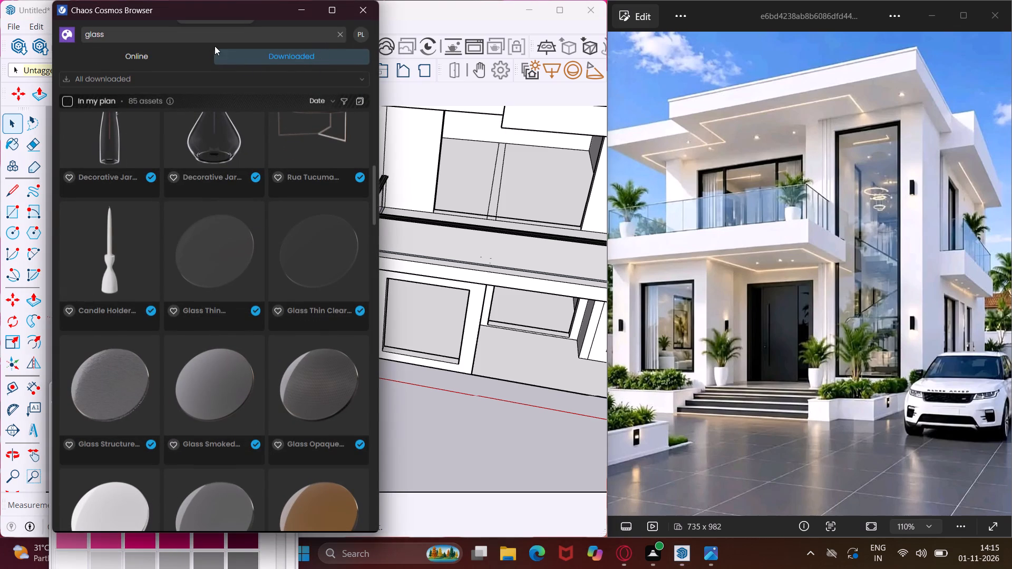
left_click(213, 35)
key("BackSpace")
key("BackSpace")
key("BackSpace")
key("BackSpace")
key("BackSpace")
key("BackSpace")
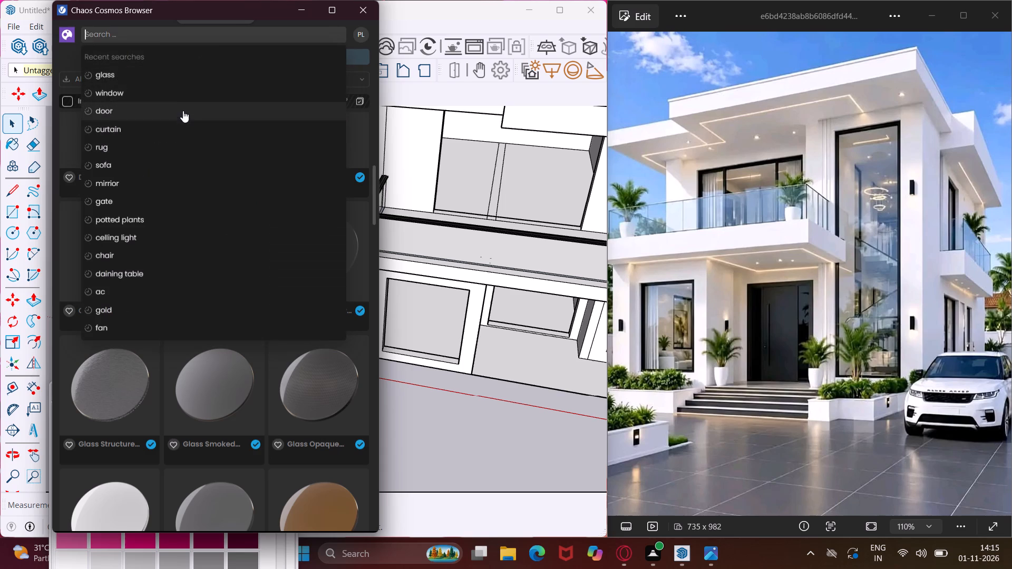
left_click(181, 129)
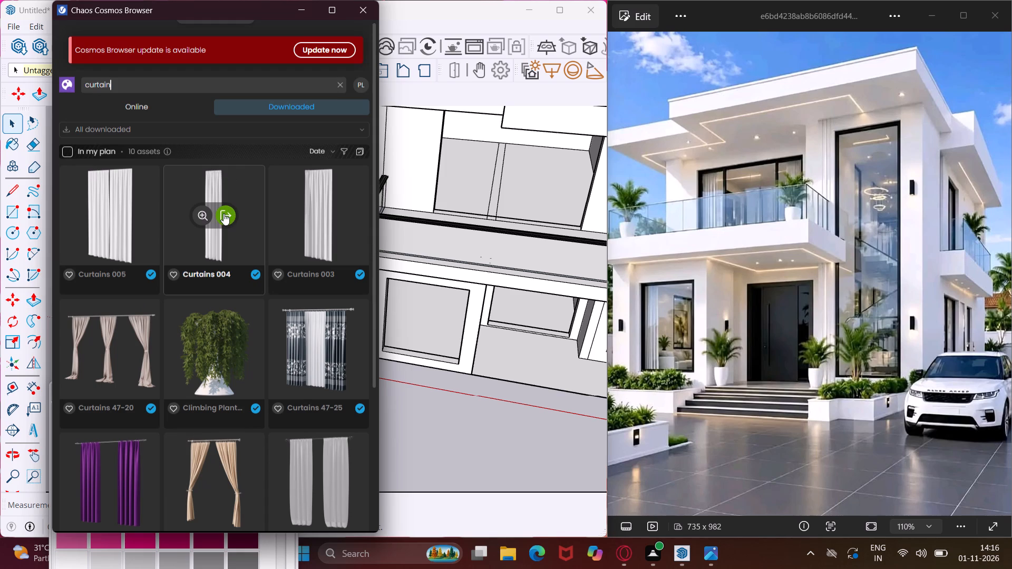
left_click(223, 213)
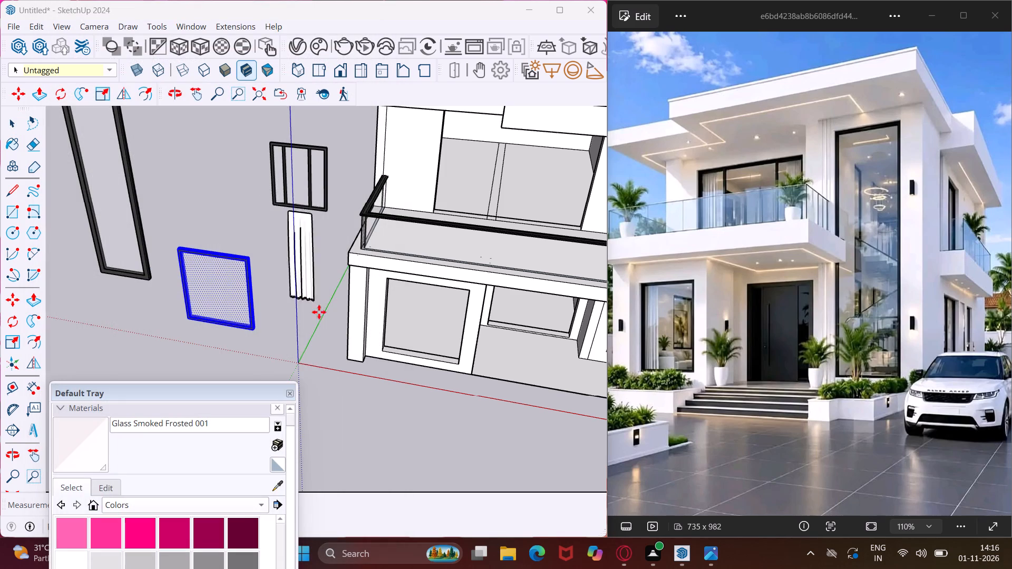
scroll(398, 350, "up", 4)
middle_click_drag(397, 349, 259, 411)
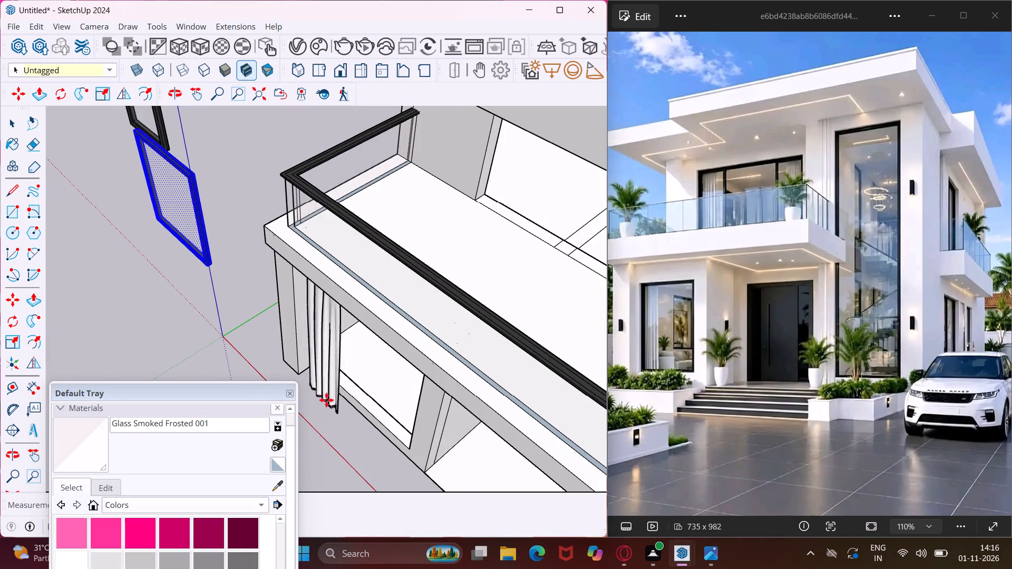
scroll(330, 397, "up", 5)
scroll(371, 374, "up", 3)
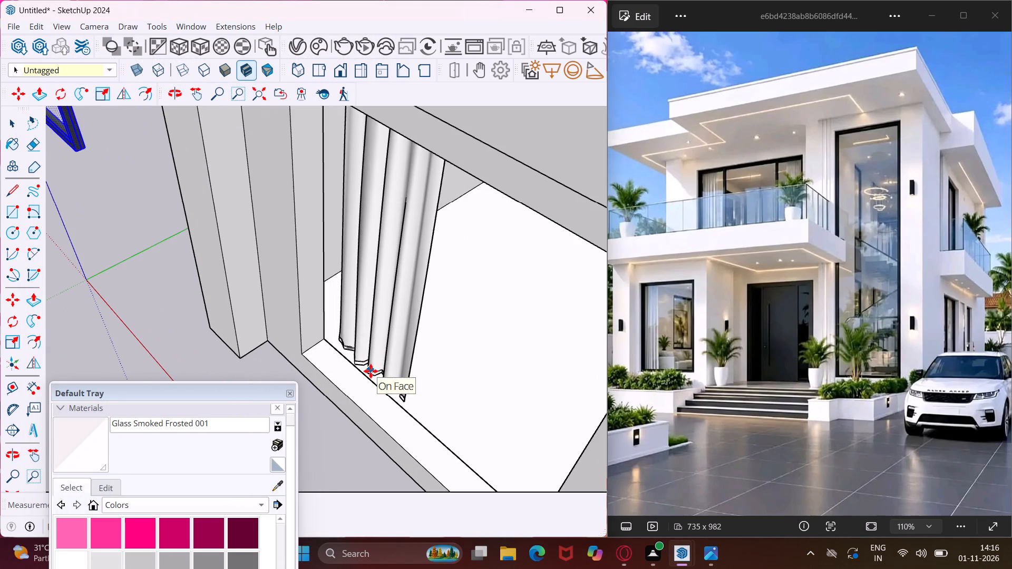
left_click(371, 371)
Place two more Curtains 004 at both ends of the upper-floor opening behind the front balcony.
scroll(269, 349, "down", 11)
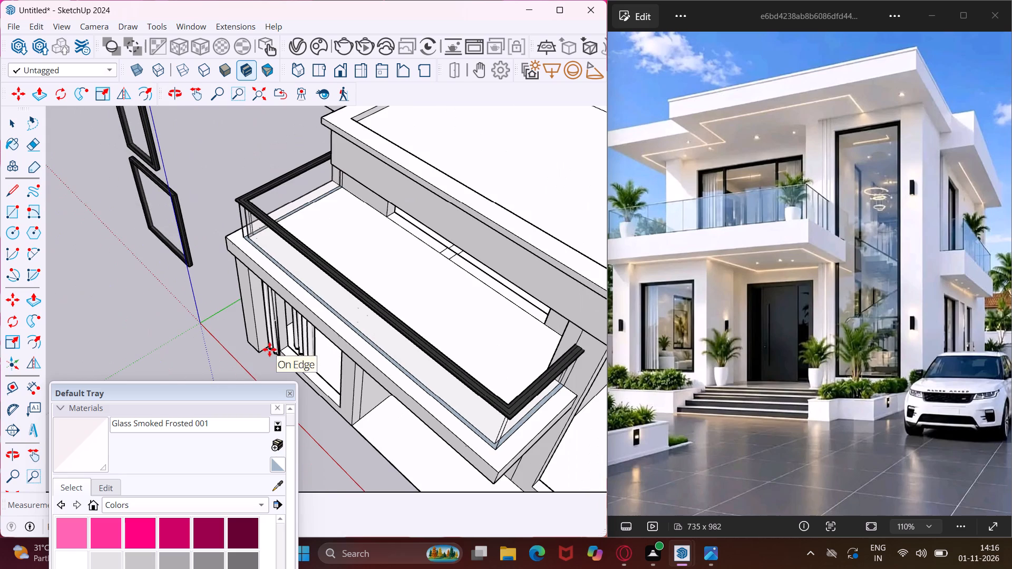
middle_click_drag(407, 262, 488, 207)
scroll(383, 226, "up", 2)
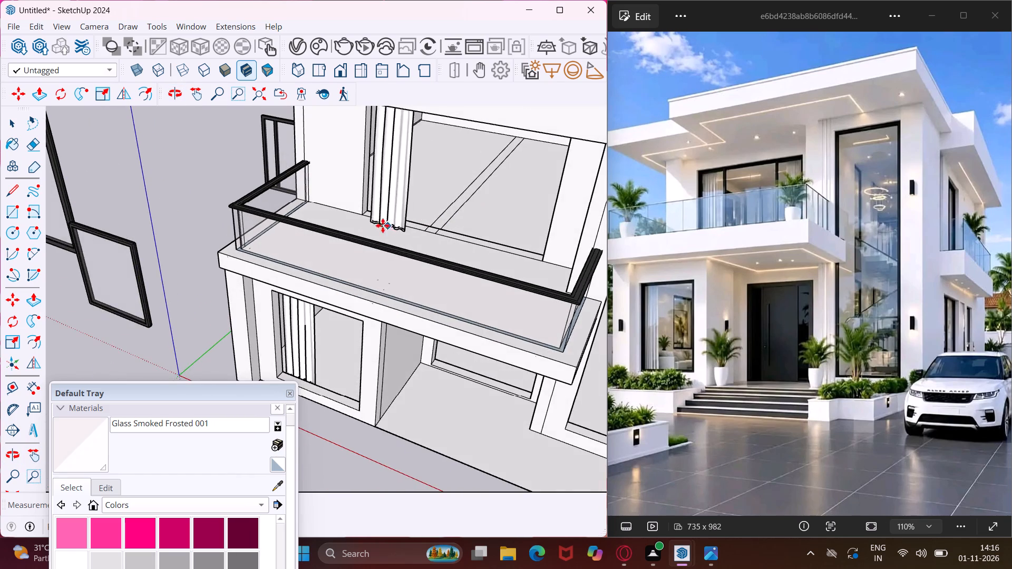
scroll(383, 225, "up", 7)
left_click(387, 214)
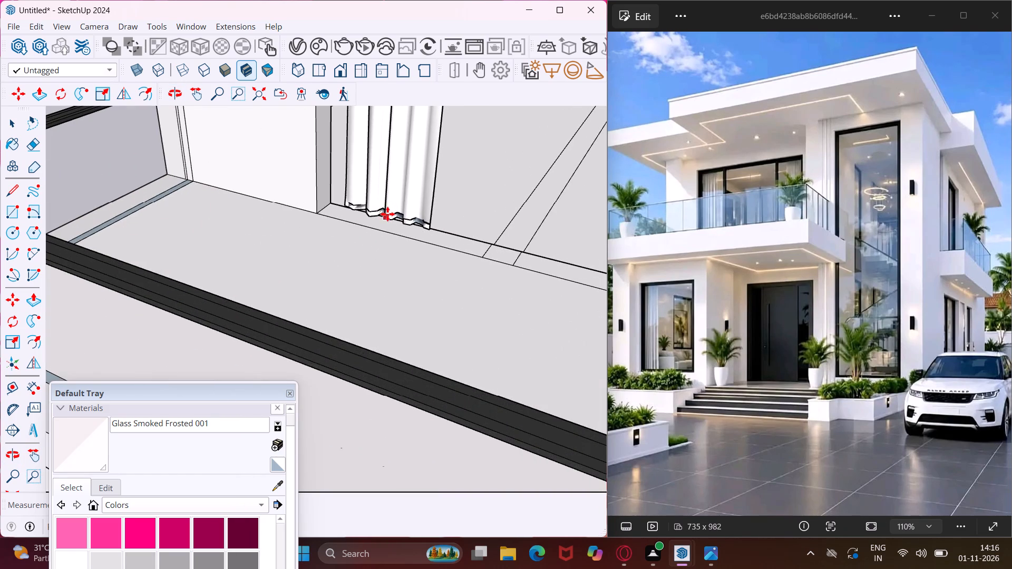
scroll(308, 203, "down", 6)
middle_click_drag(325, 203, 456, 226)
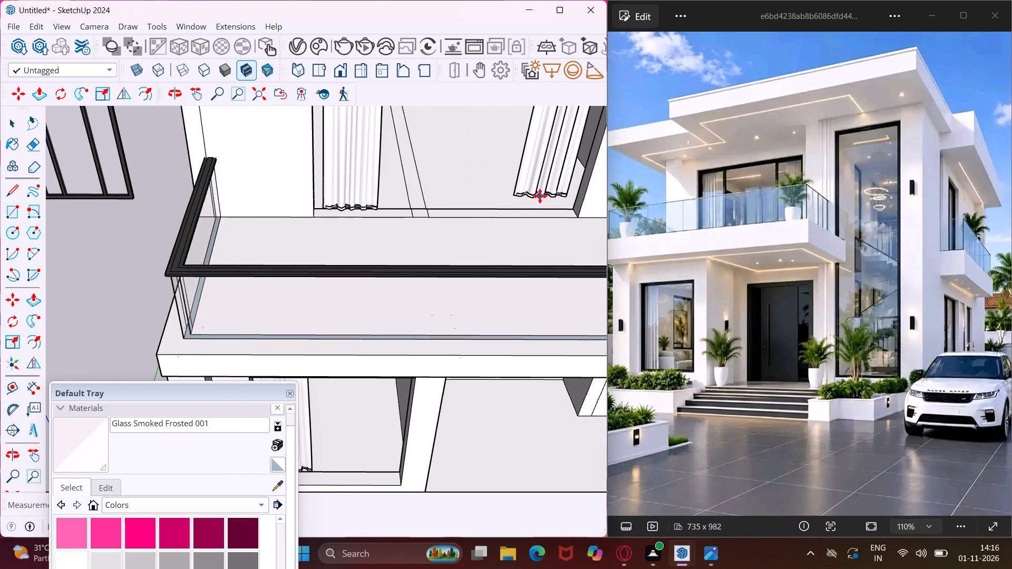
scroll(540, 195, "up", 3)
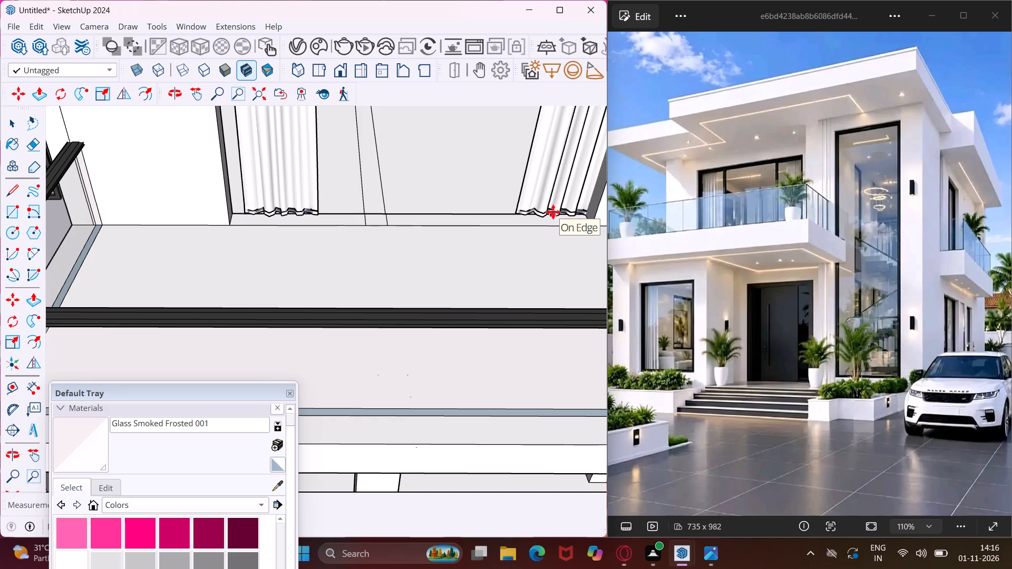
left_click(553, 212)
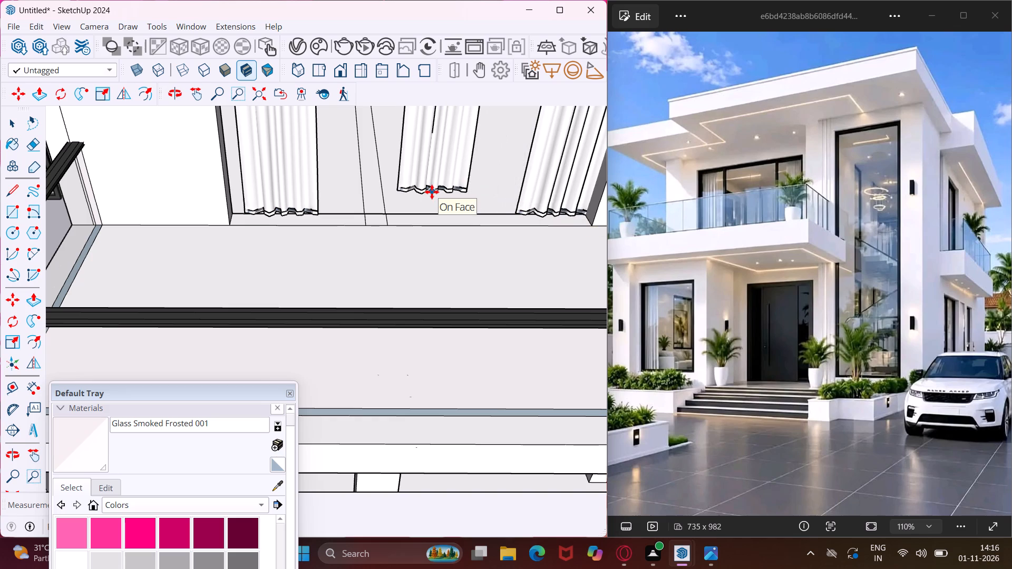
key("Escape")
Move the small detached framed window by its lower corner into the ground-floor front window opening.
scroll(438, 187, "down", 10)
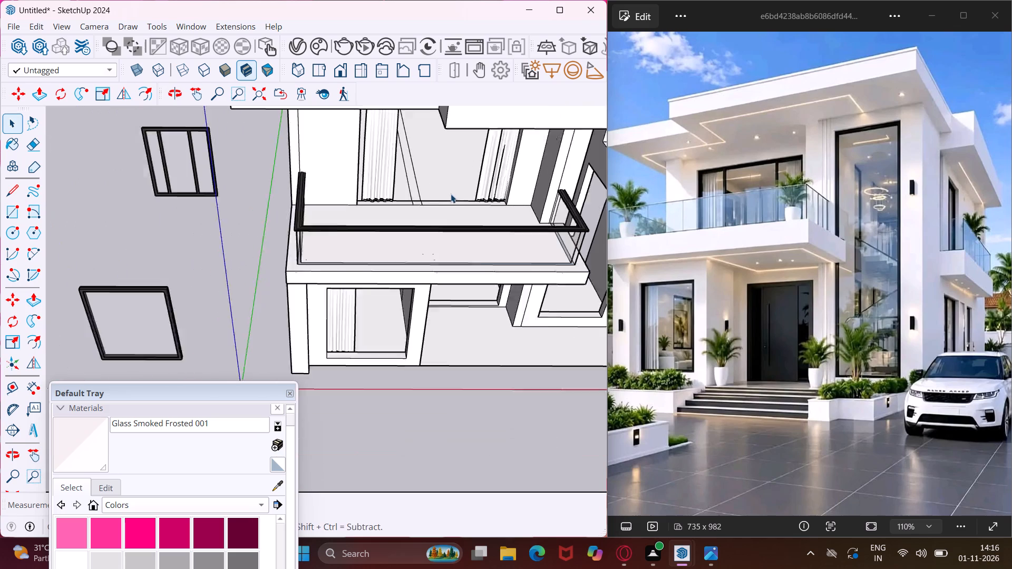
scroll(451, 194, "down", 1)
left_click_drag(238, 263, 143, 349)
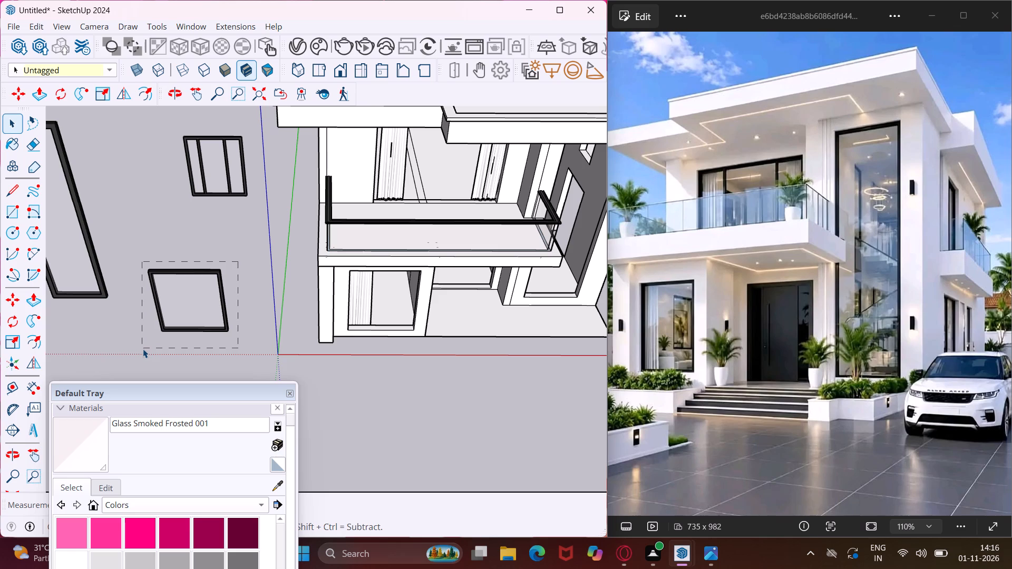
key("m")
scroll(247, 325, "up", 3)
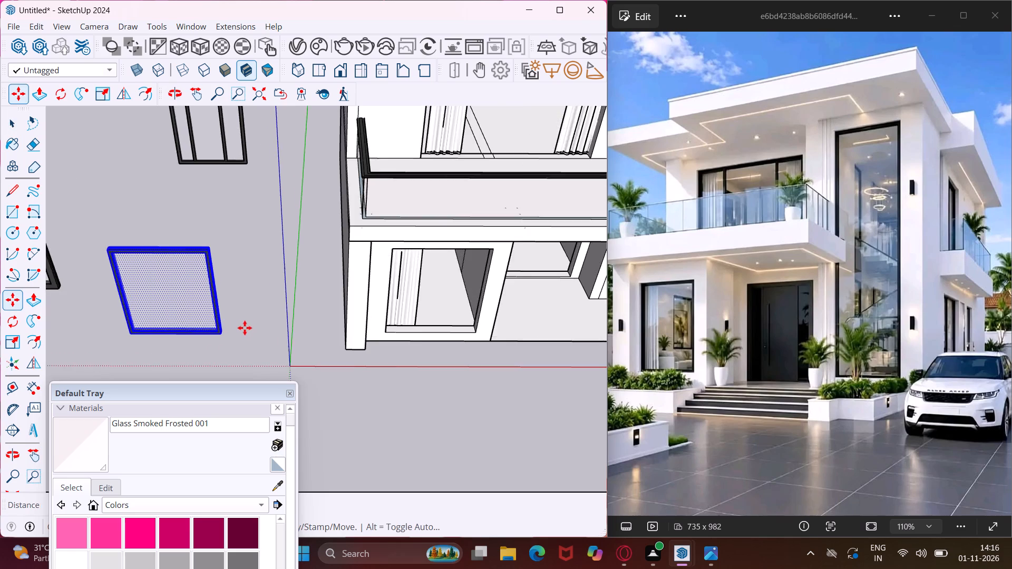
scroll(242, 331, "up", 2)
left_click(217, 336)
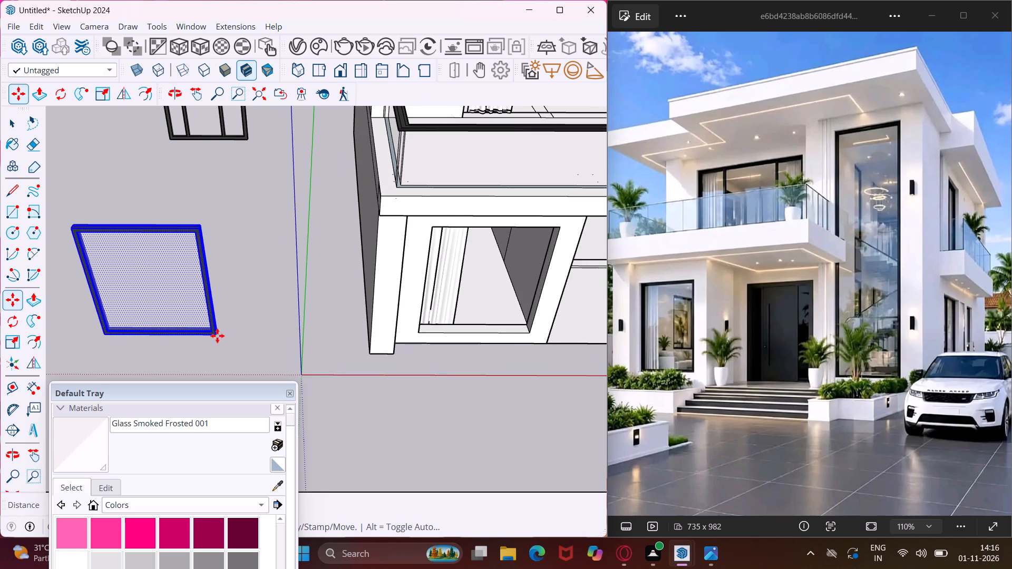
scroll(522, 328, "up", 8)
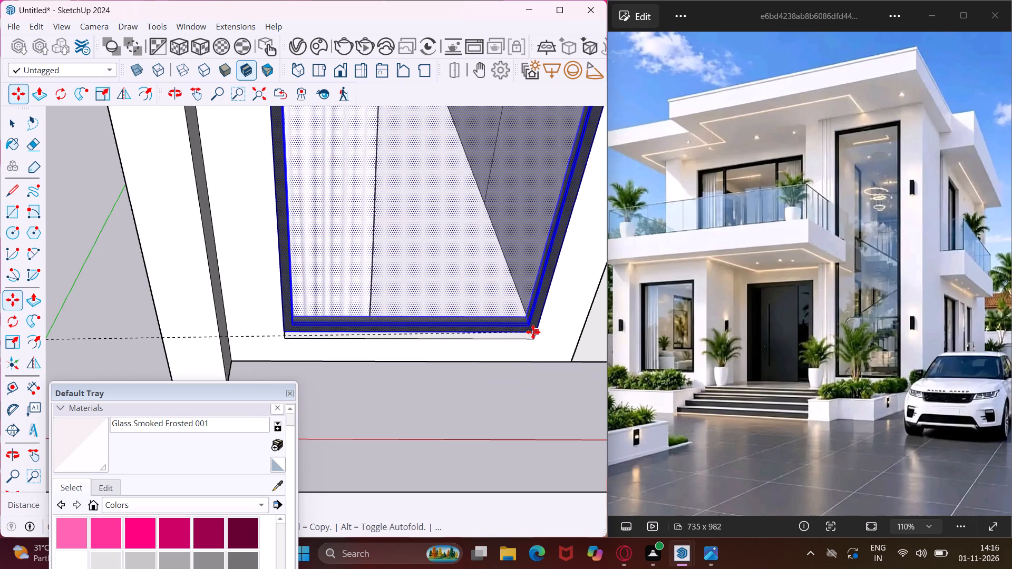
scroll(529, 333, "up", 6)
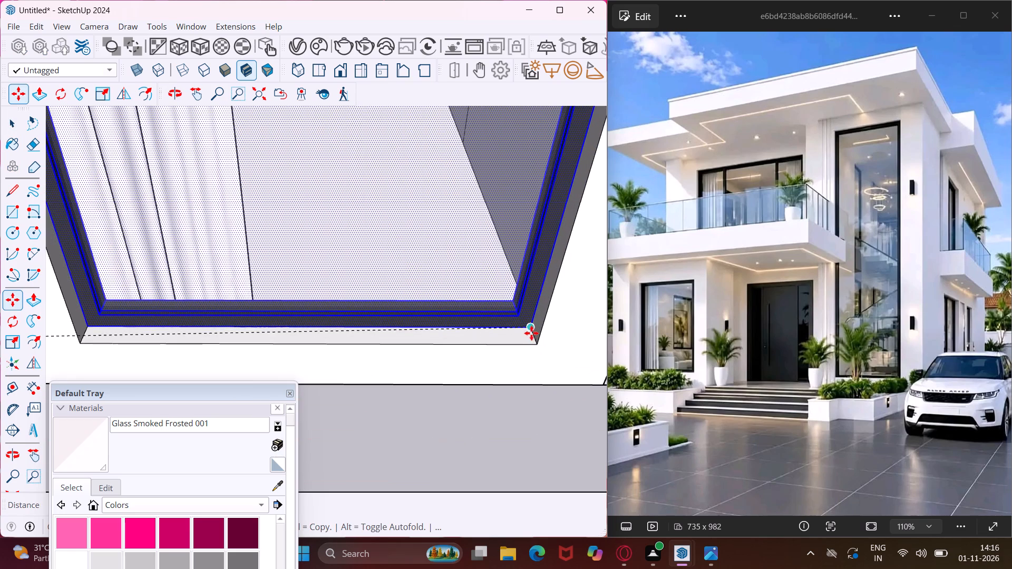
left_click(532, 333)
scroll(463, 325, "down", 13)
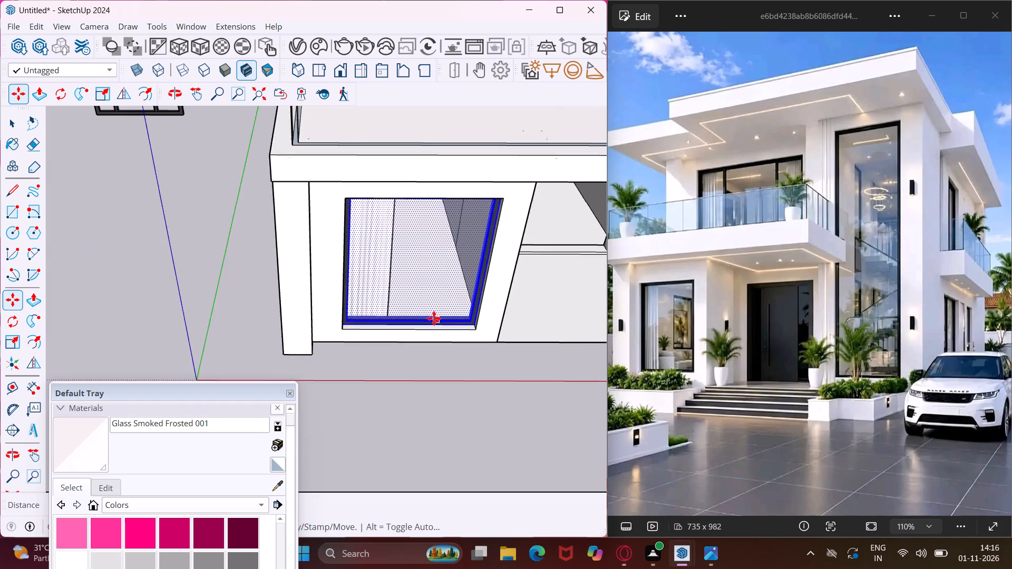
scroll(432, 318, "down", 6)
scroll(259, 301, "down", 5)
key("Escape")
key("space")
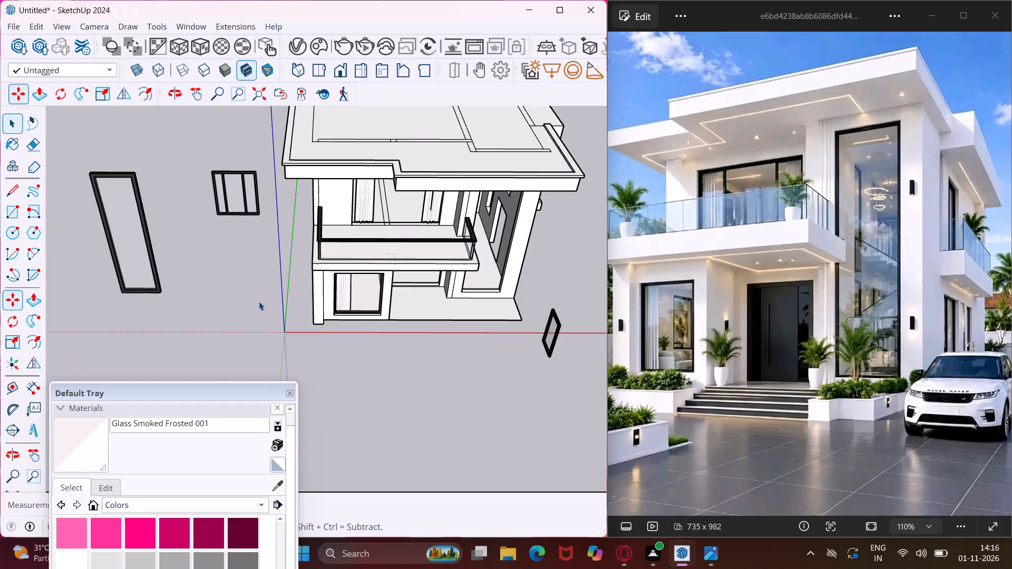
Move the tall detached framed window by its lower corner into the tall two-storey opening on the front facade.
left_click_drag(159, 148, 93, 314)
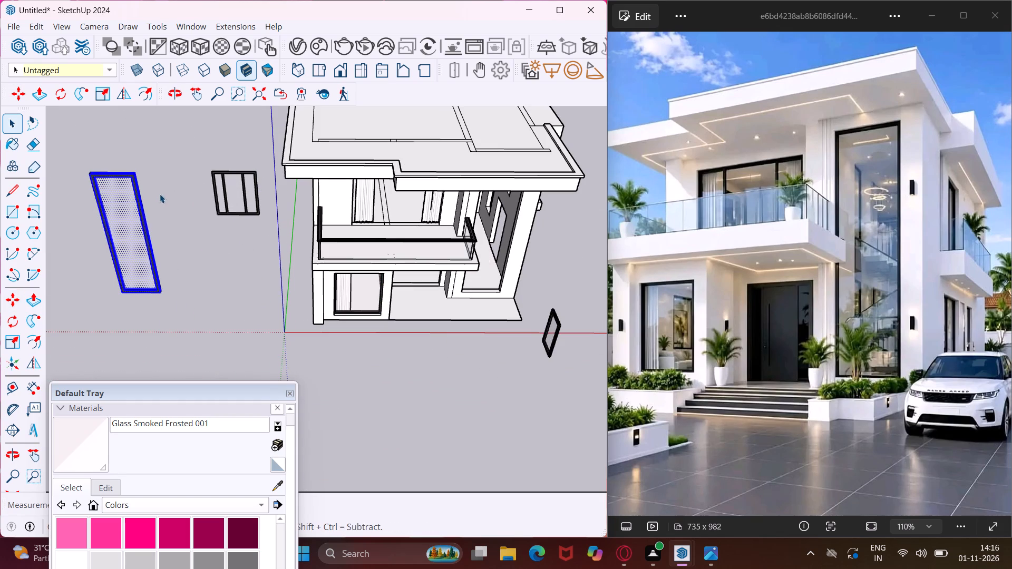
left_click_drag(181, 156, 99, 318)
left_click_drag(99, 318, 78, 321)
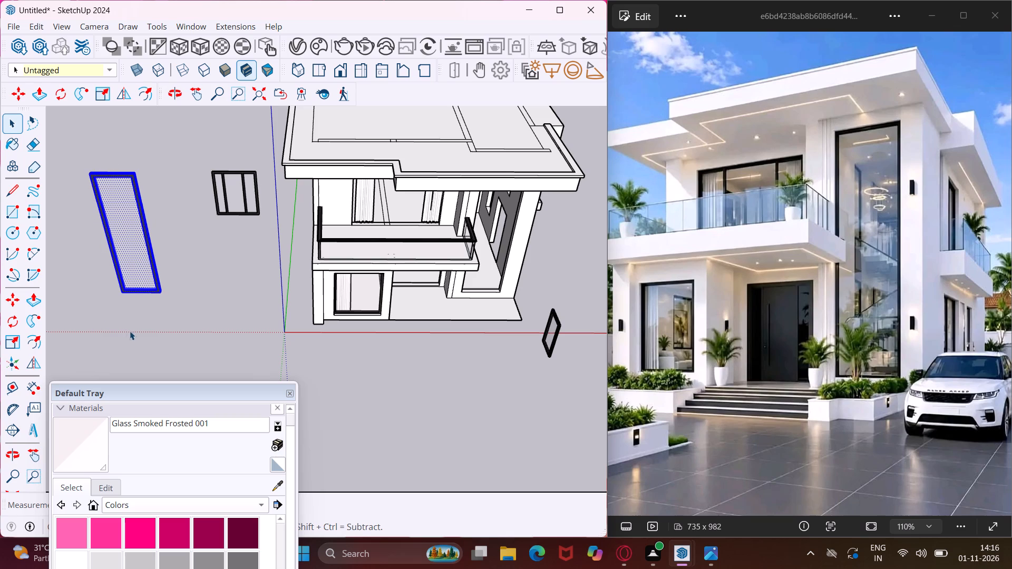
key("m")
scroll(163, 301, "up", 6)
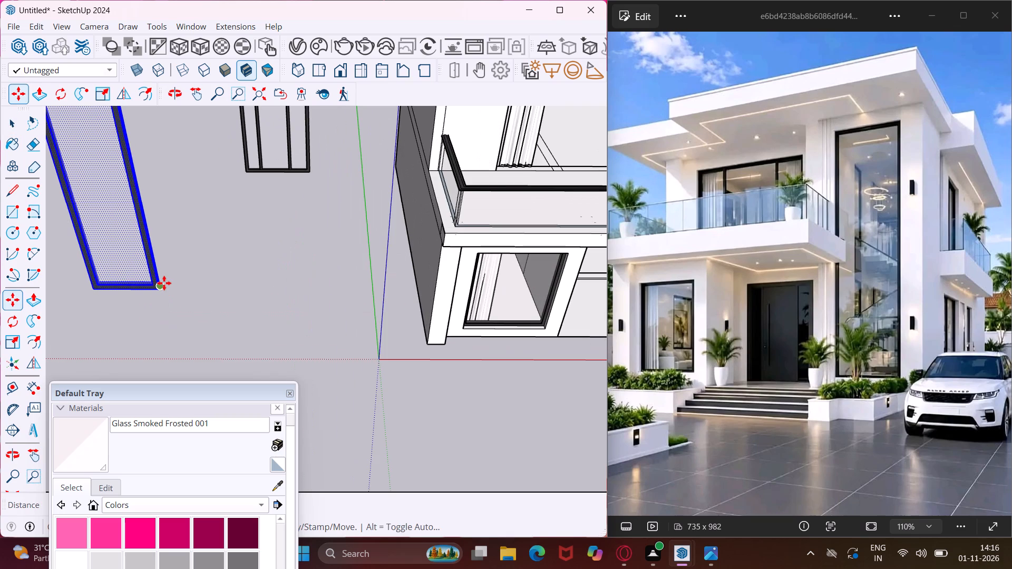
left_click(160, 290)
scroll(162, 300, "down", 5)
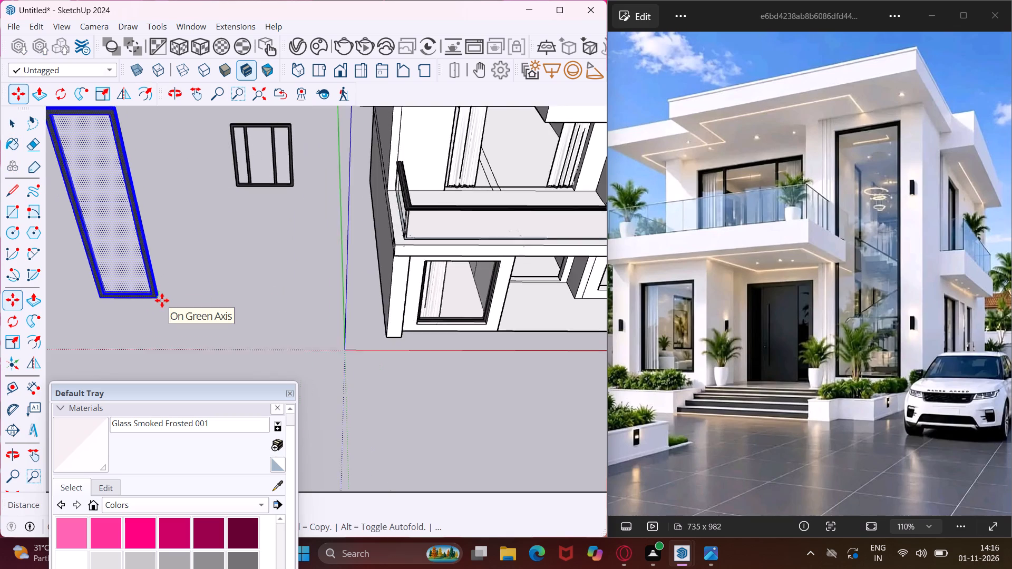
scroll(162, 300, "down", 4)
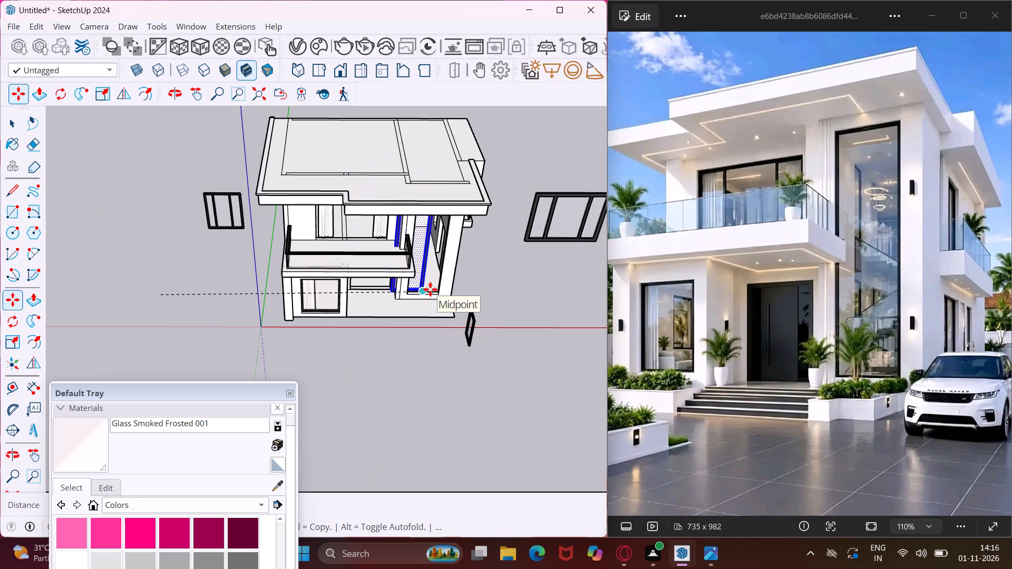
scroll(433, 291, "up", 15)
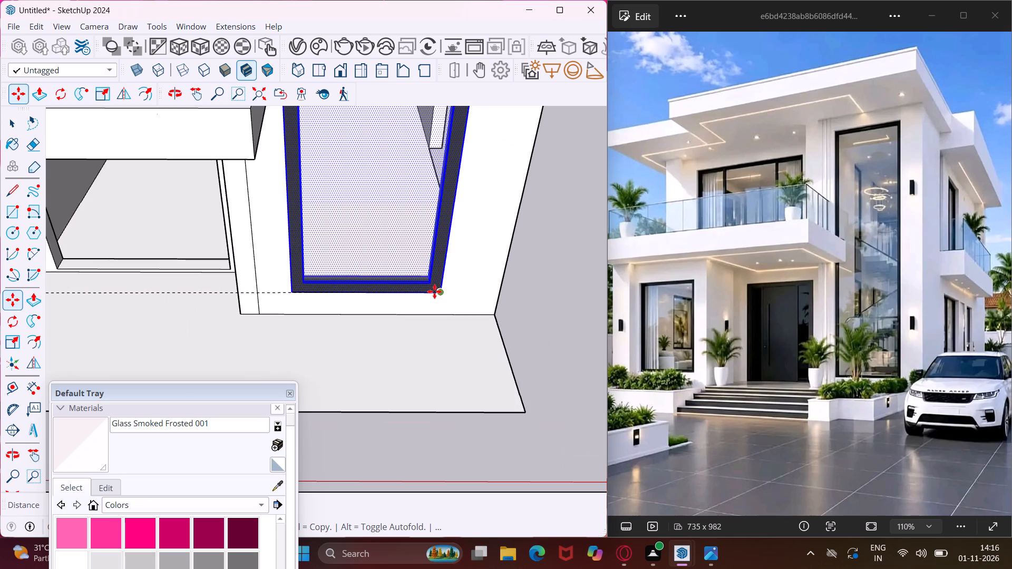
scroll(434, 283, "up", 1)
middle_click_drag(434, 283, 419, 260)
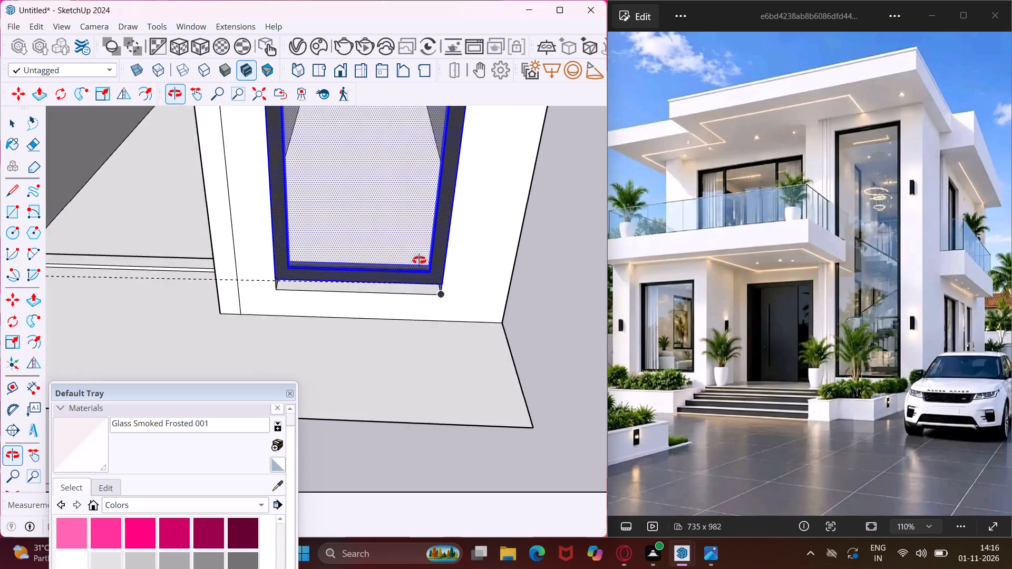
middle_click_drag(419, 260, 417, 246)
scroll(430, 272, "up", 16)
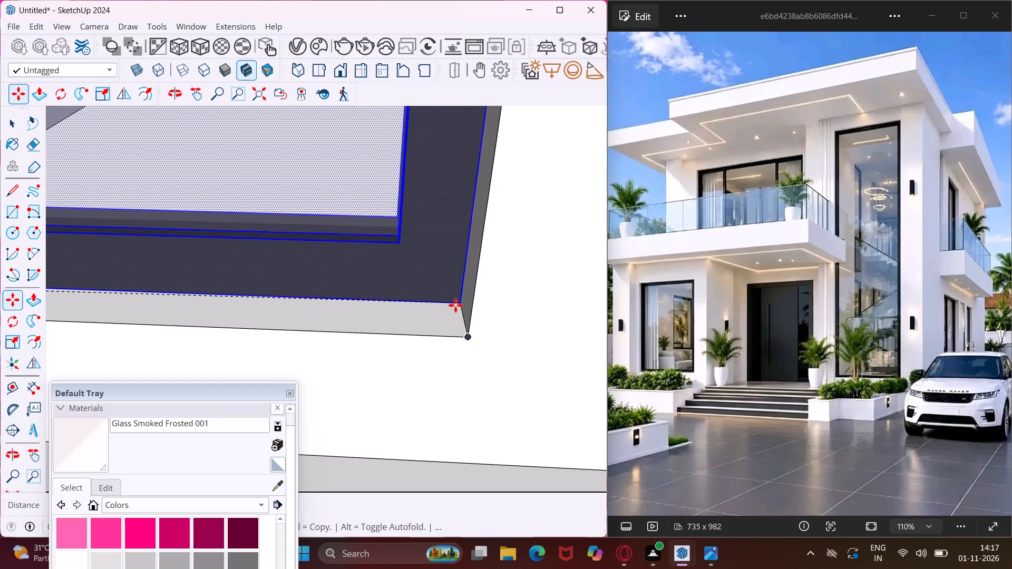
scroll(460, 307, "up", 3)
left_click(460, 307)
scroll(415, 309, "down", 7)
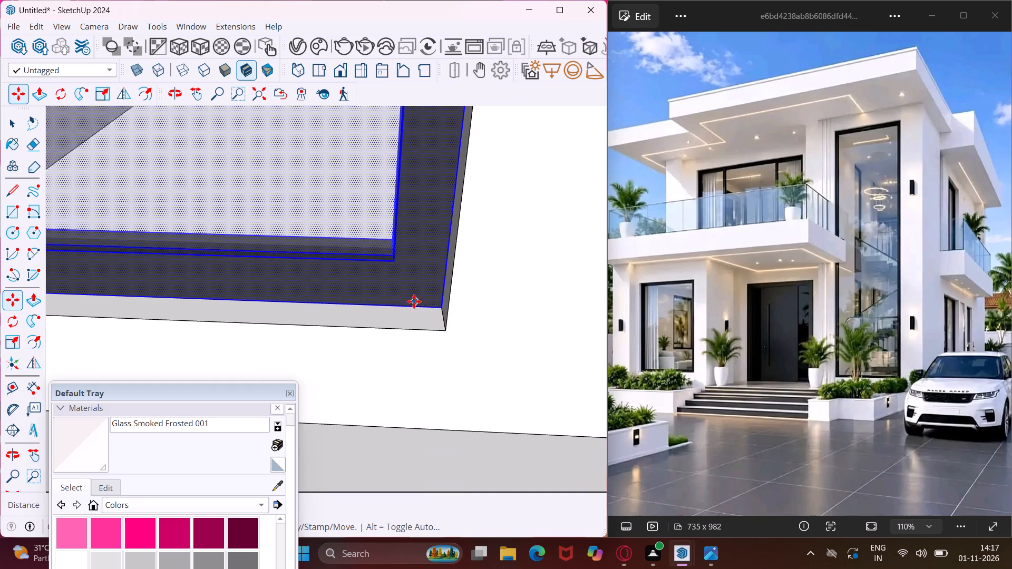
scroll(411, 292, "down", 19)
scroll(411, 291, "down", 6)
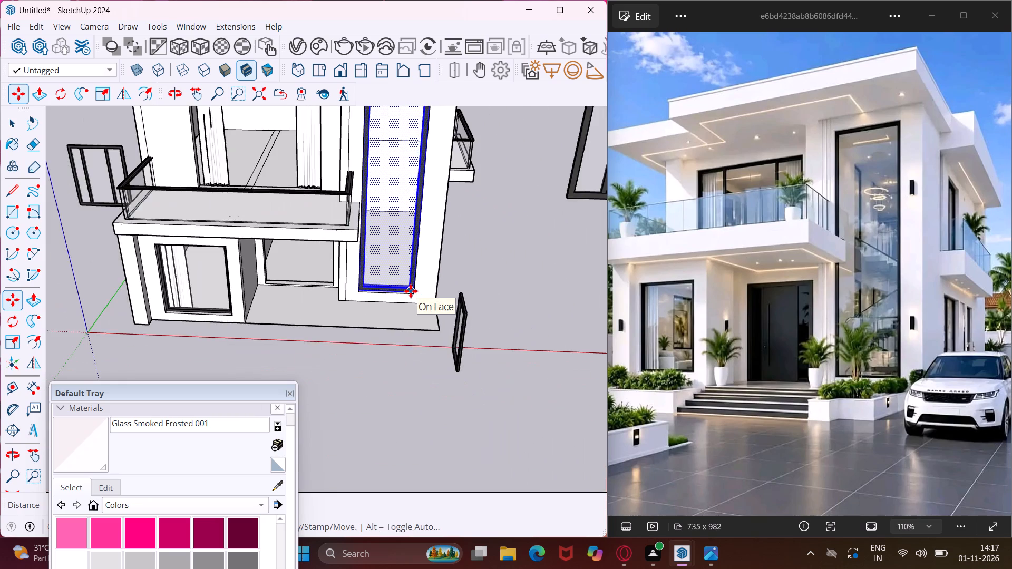
scroll(411, 291, "down", 6)
key("Escape")
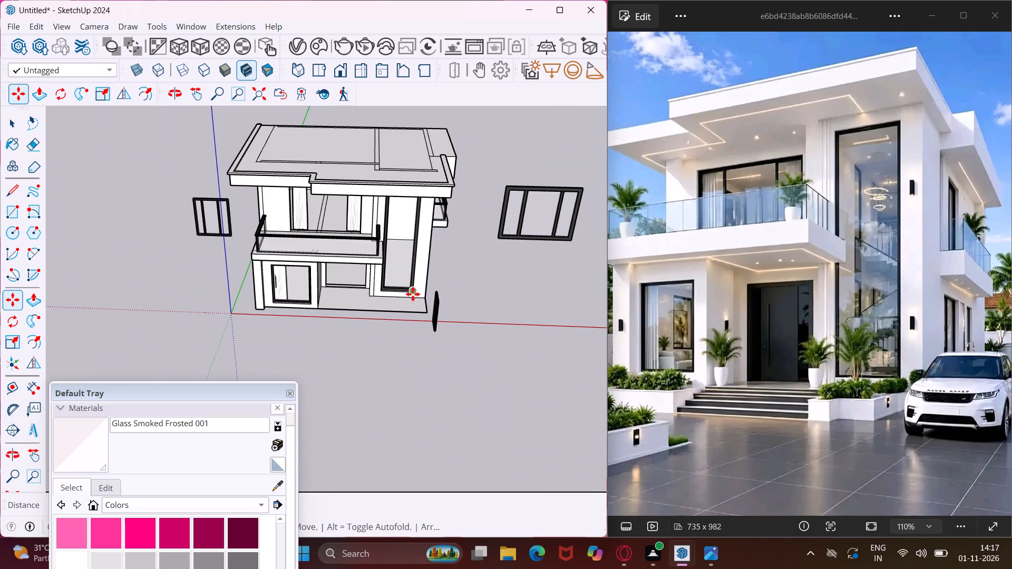
key("space")
Move the detached three-pane framed window by its lower corner into the upper-floor opening behind the front balcony.
scroll(258, 279, "down", 4)
left_click_drag(498, 197, 421, 263)
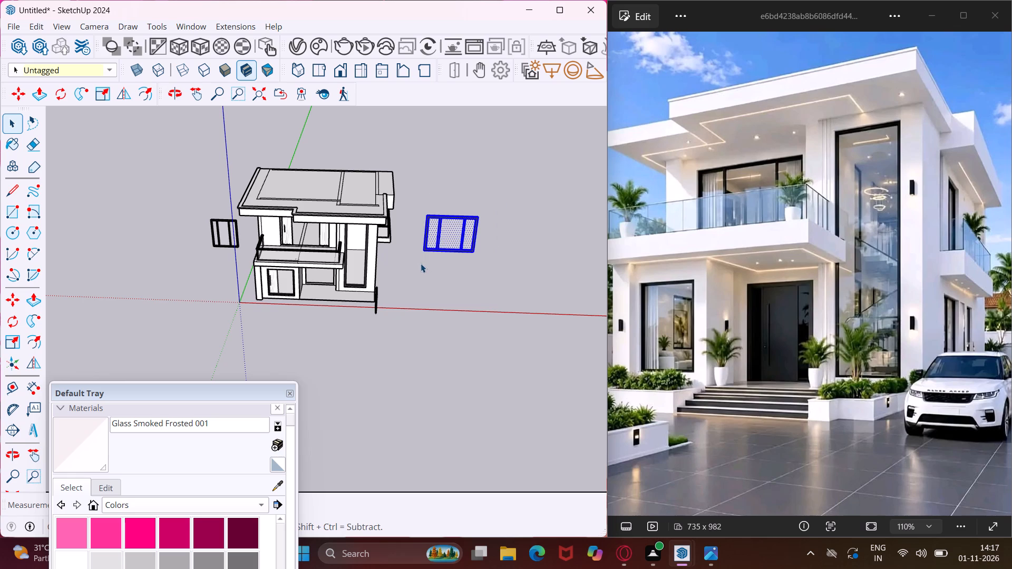
key("m")
scroll(482, 257, "up", 6)
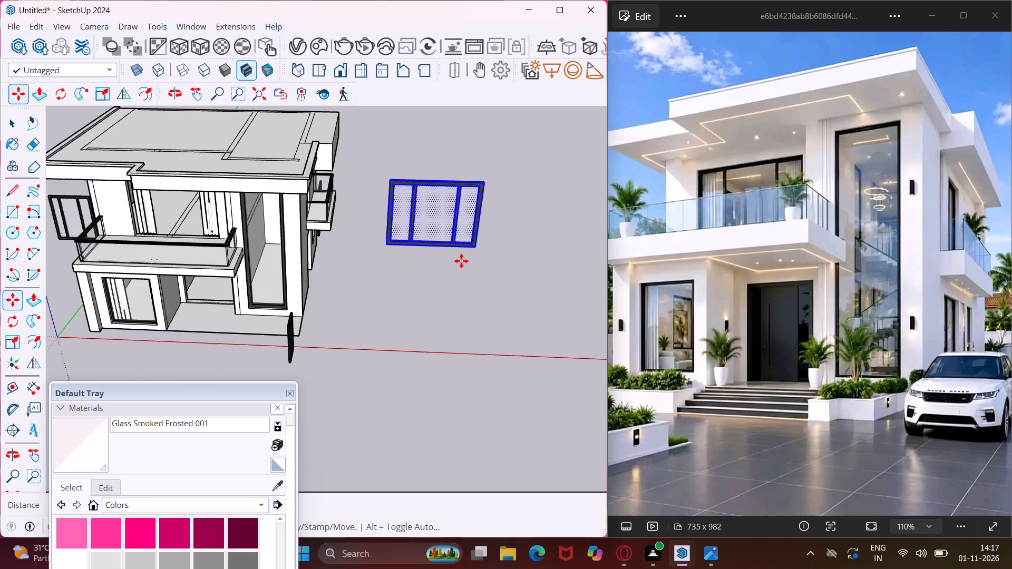
scroll(461, 261, "up", 4)
left_click(483, 244)
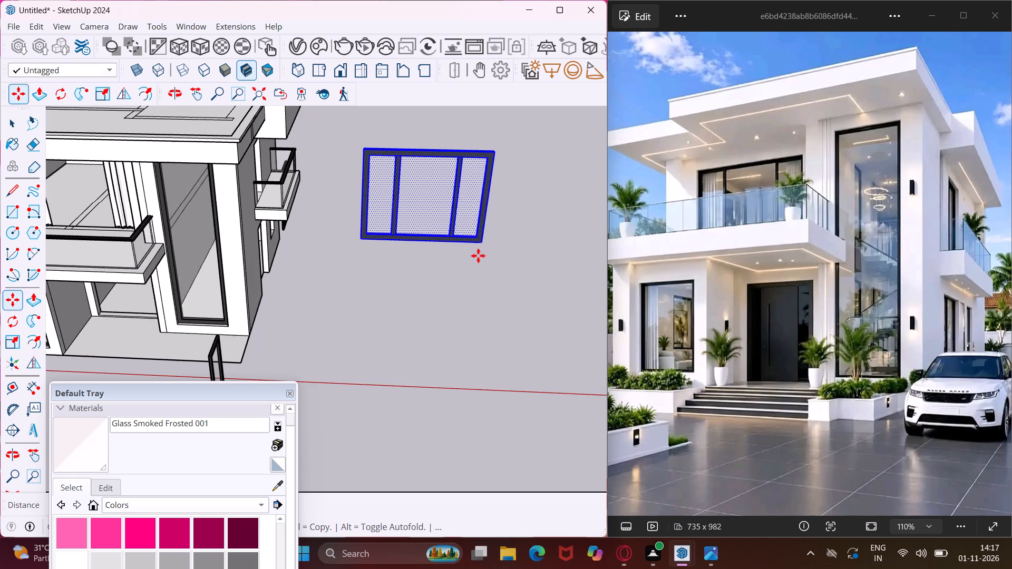
scroll(468, 258, "down", 9)
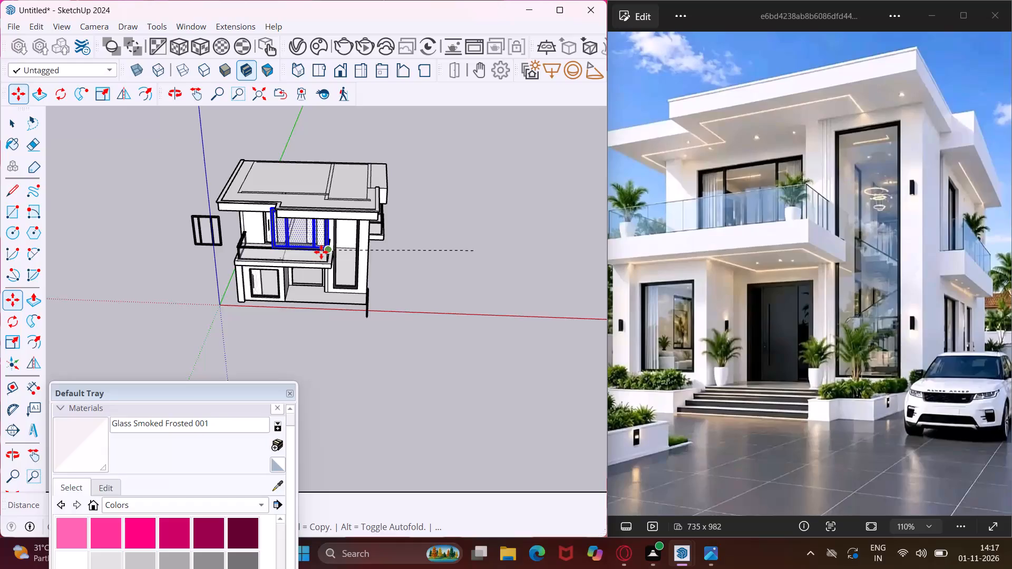
middle_click_drag(321, 252, 488, 308)
scroll(316, 261, "up", 5)
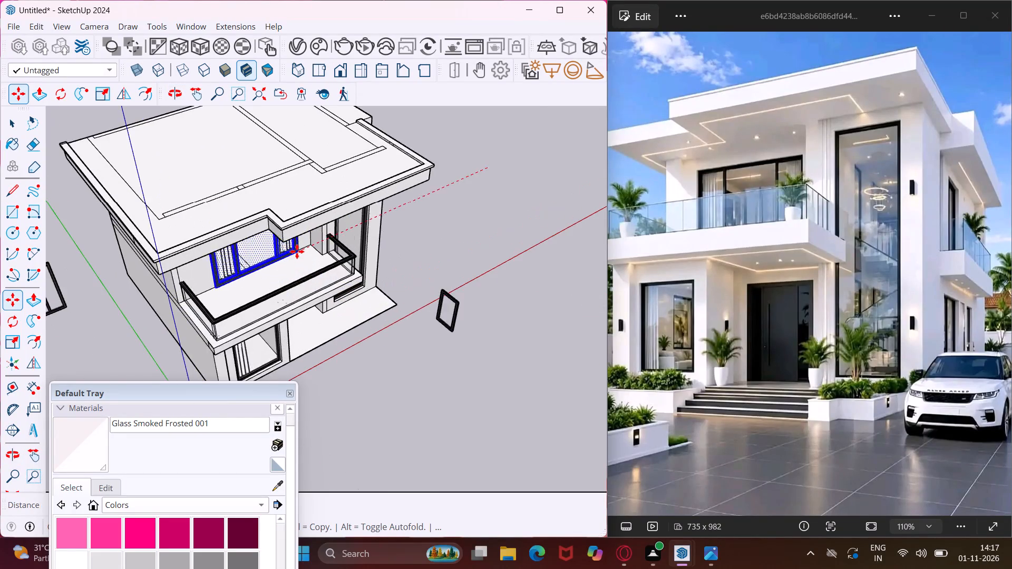
scroll(297, 251, "up", 10)
scroll(297, 251, "up", 11)
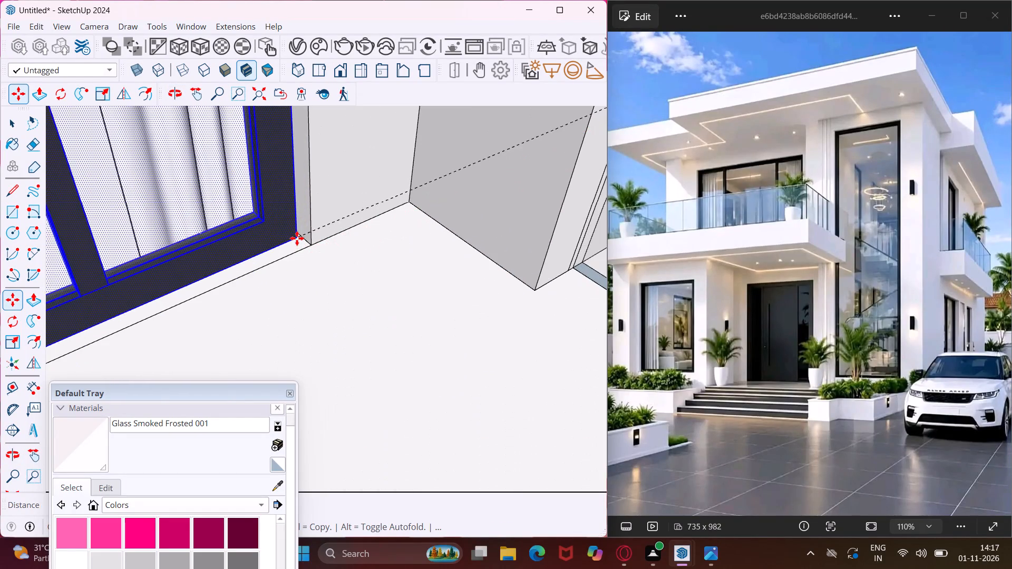
left_click(297, 230)
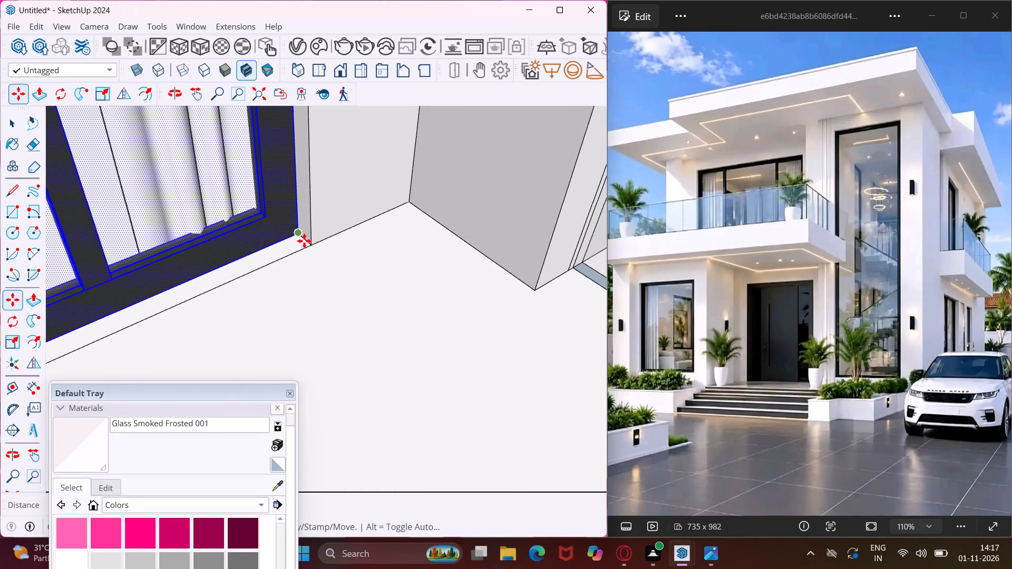
scroll(306, 243, "down", 19)
scroll(319, 259, "down", 6)
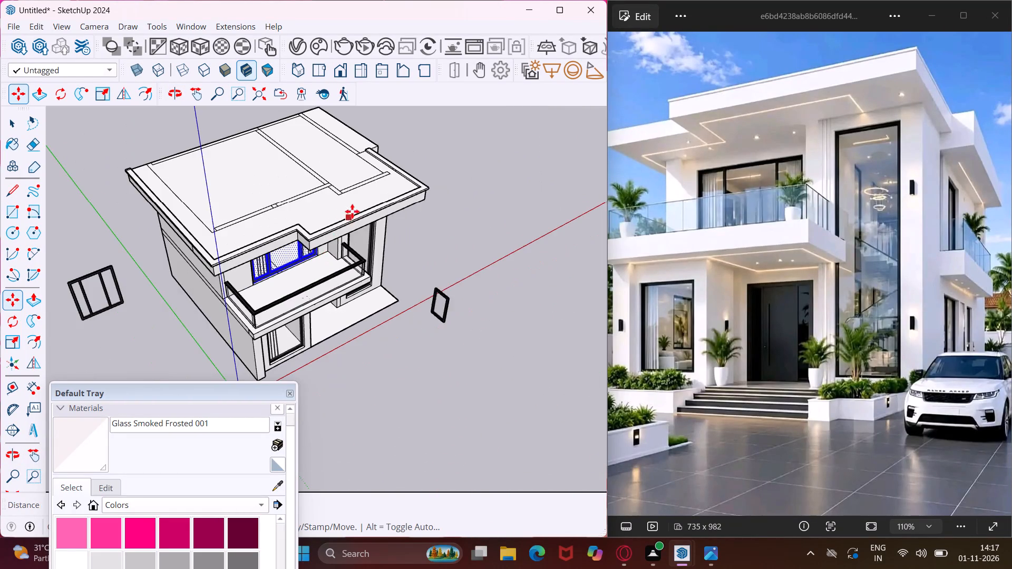
scroll(352, 211, "down", 6)
key("Escape")
key("space")
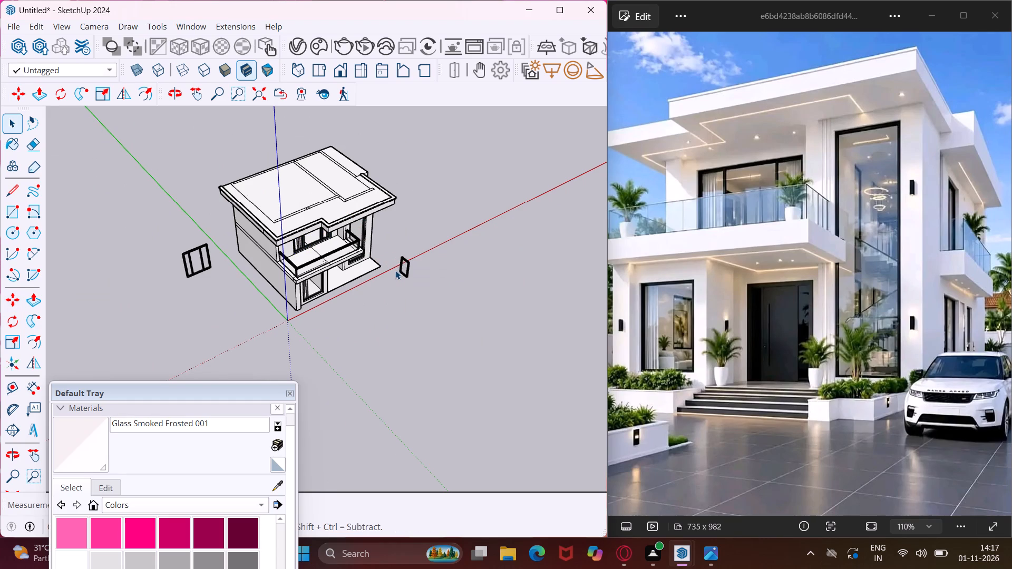
Move the detached two-pane framed window by its lower corner into the ground-floor door opening beneath the side balcony.
scroll(395, 270, "up", 5)
middle_click_drag(395, 270, 4, 263)
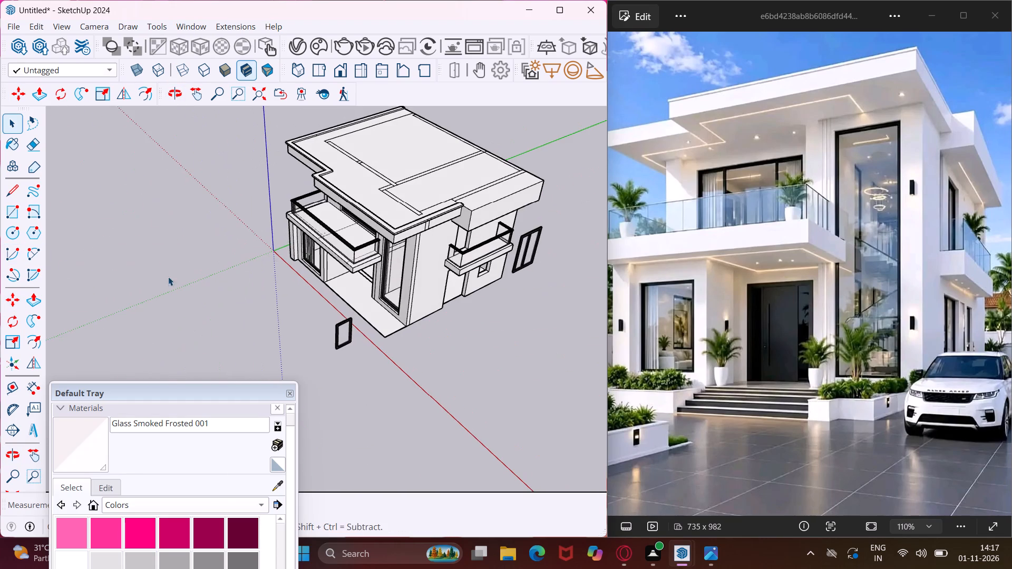
middle_click_drag(454, 313, 227, 247)
scroll(218, 244, "down", 3)
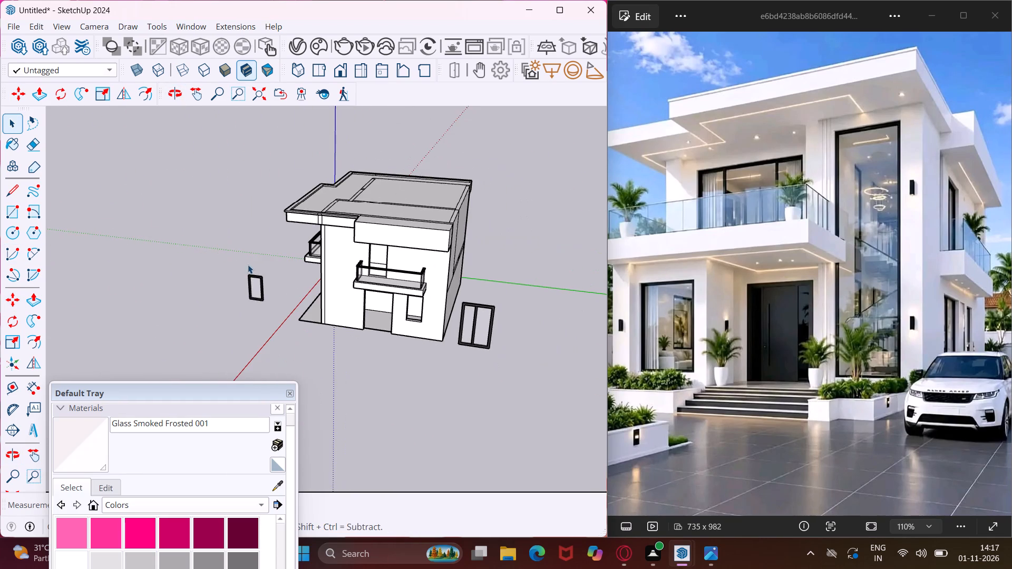
scroll(417, 326, "up", 6)
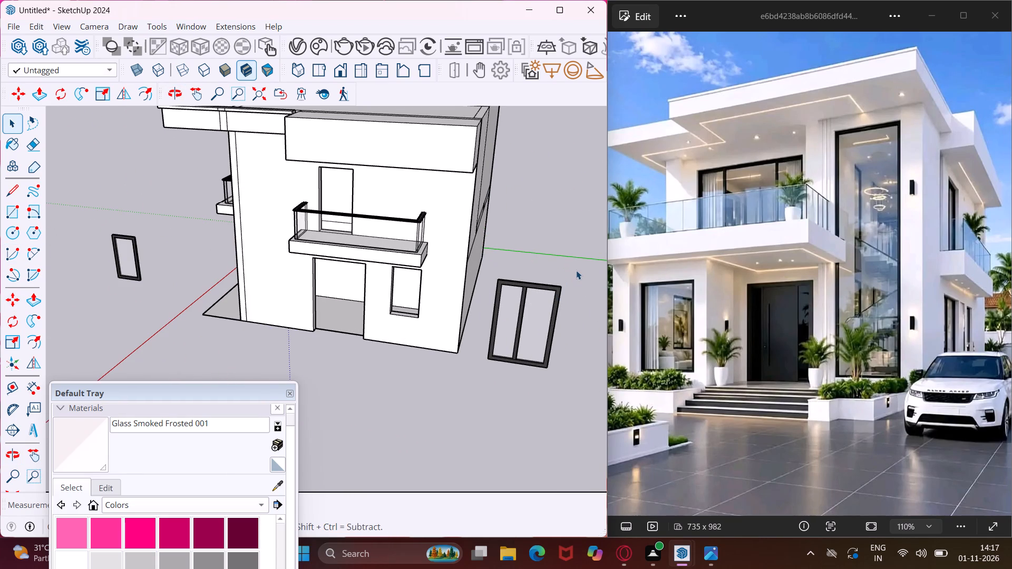
left_click_drag(580, 270, 488, 375)
left_click_drag(488, 375, 484, 382)
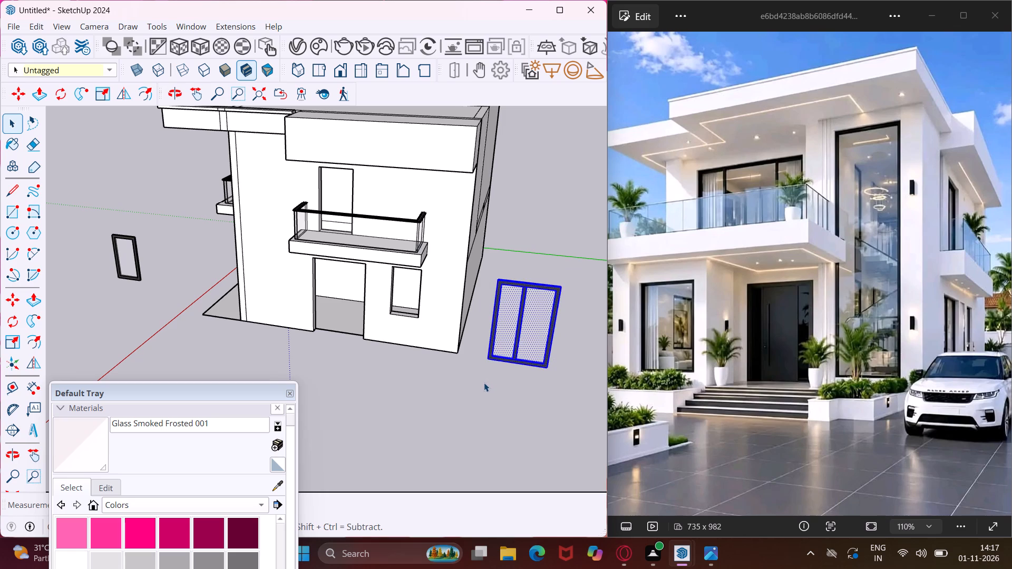
key("m")
scroll(545, 370, "up", 3)
left_click(550, 369)
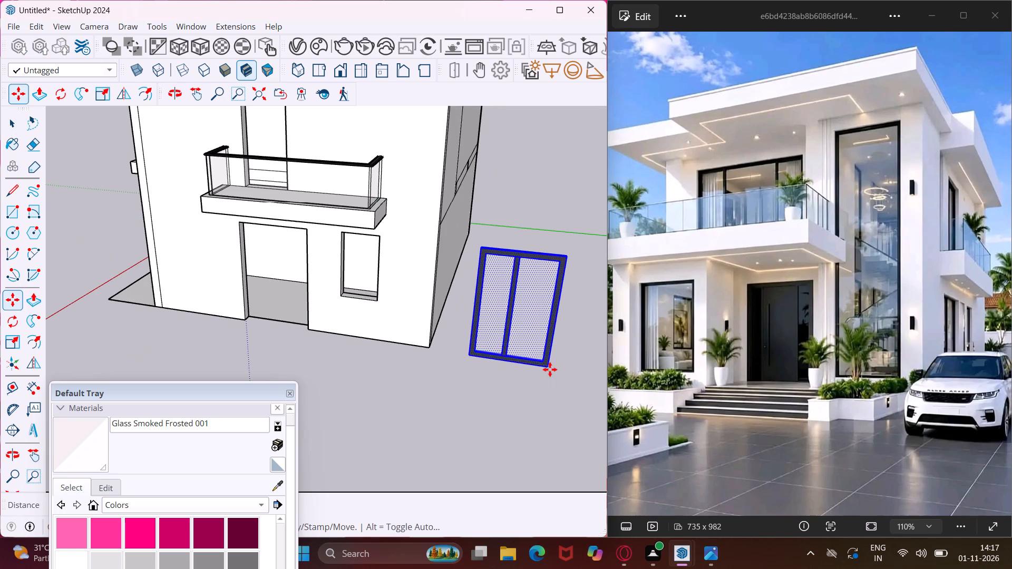
scroll(302, 331, "up", 4)
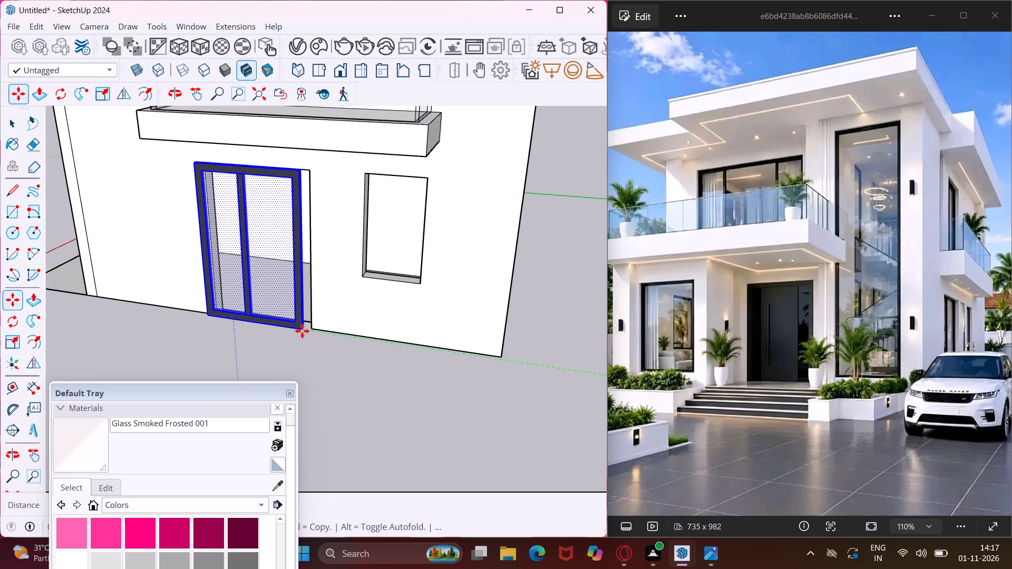
middle_click_drag(302, 331, 402, 343)
scroll(362, 332, "up", 8)
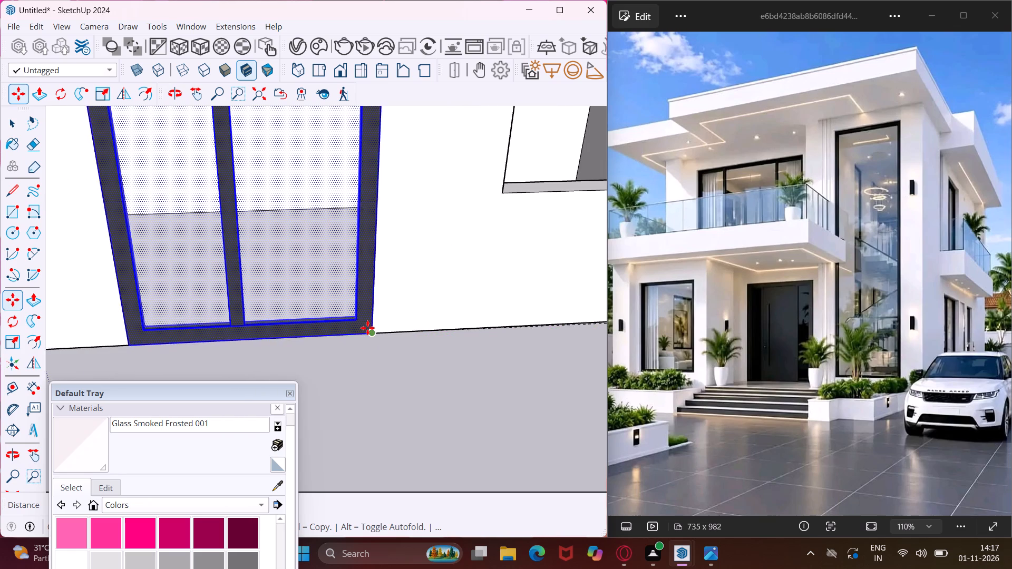
scroll(367, 328, "up", 4)
middle_click_drag(367, 328, 430, 222)
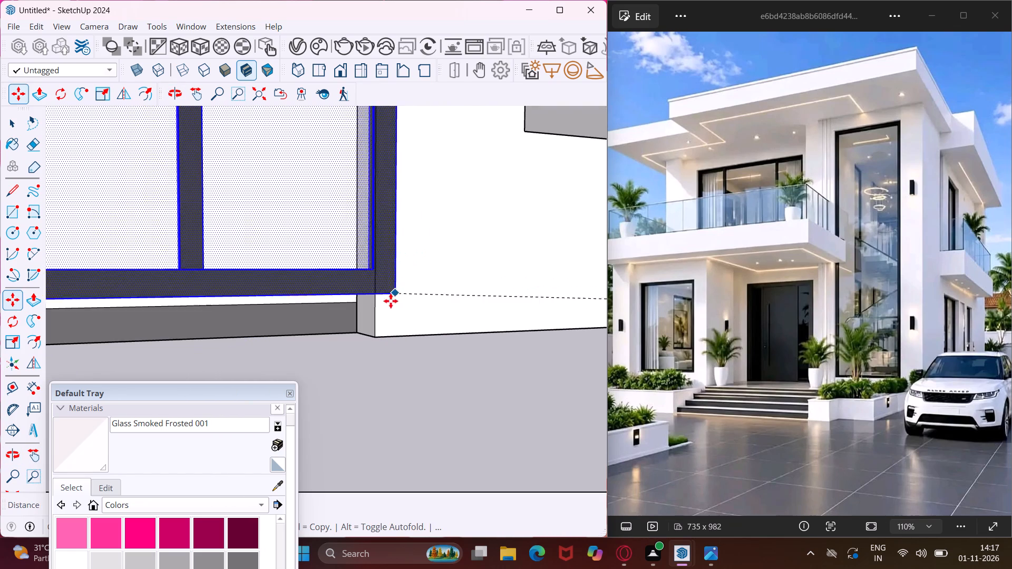
scroll(359, 341, "up", 4)
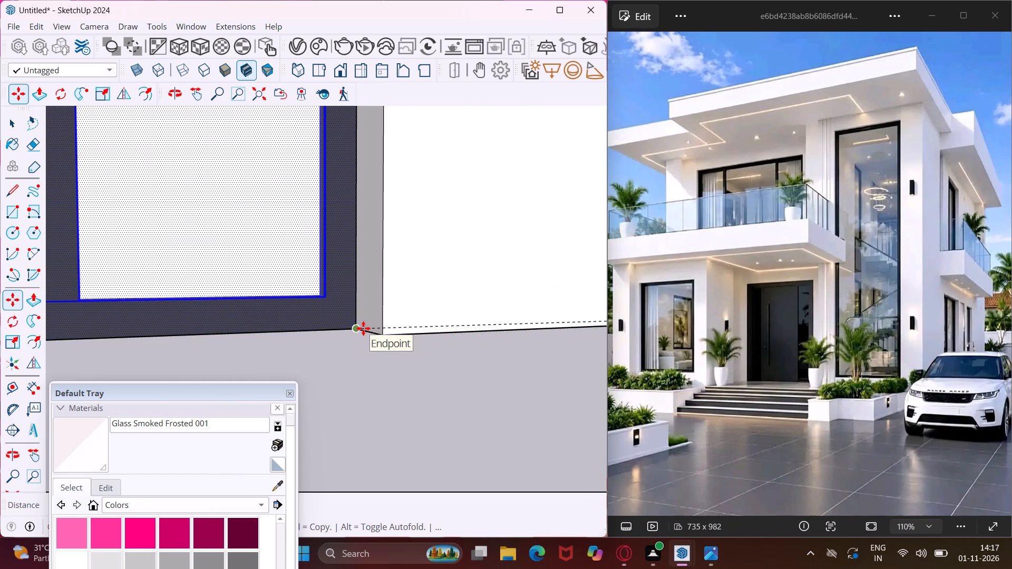
scroll(363, 328, "up", 7)
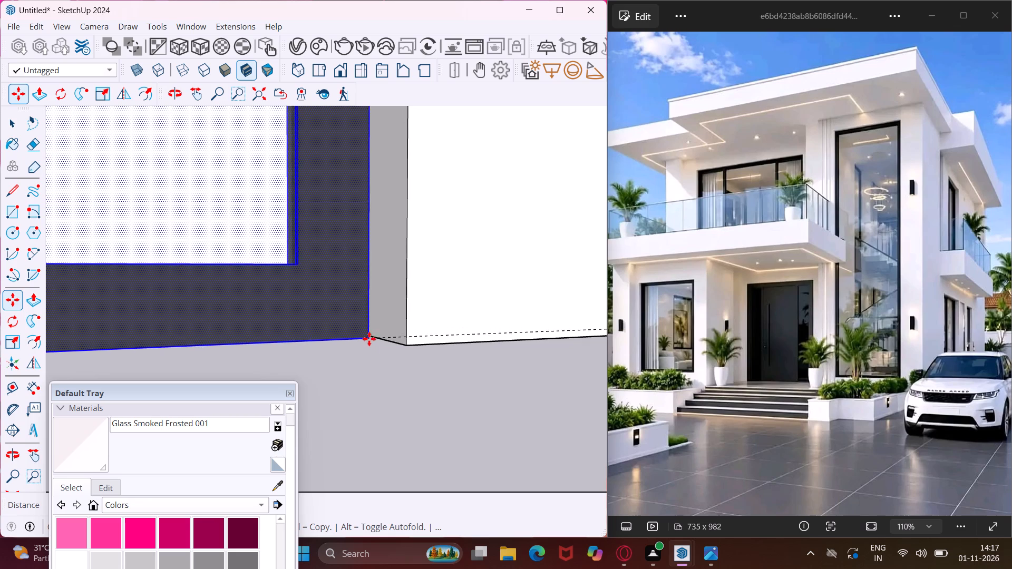
left_click(377, 337)
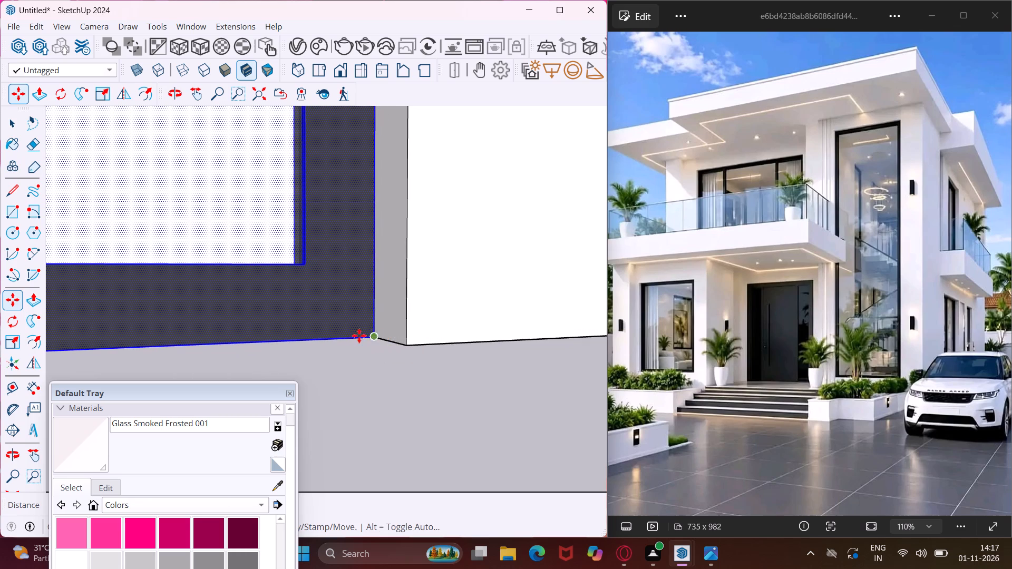
scroll(337, 328, "down", 7)
scroll(333, 296, "down", 20)
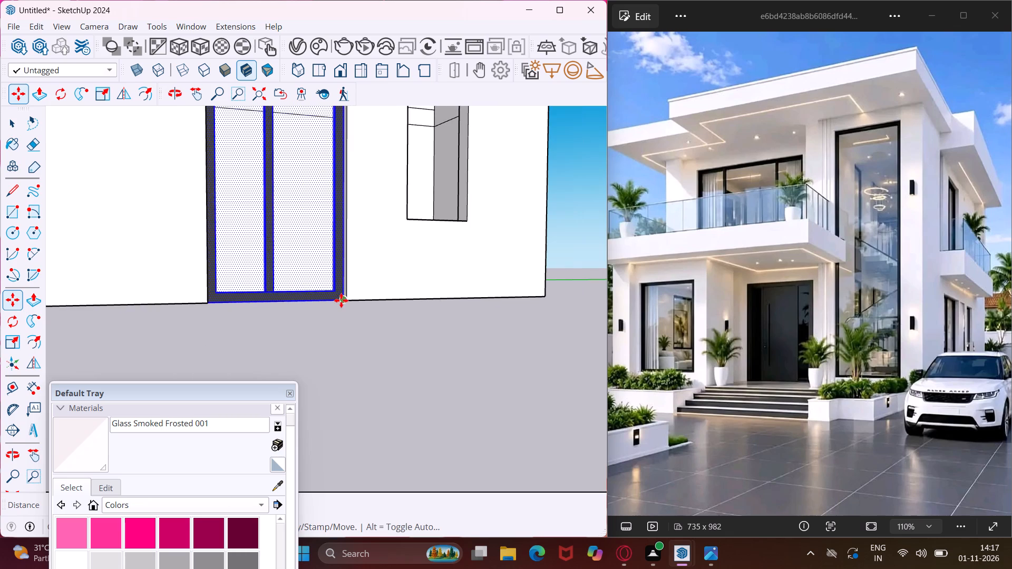
scroll(341, 300, "down", 12)
middle_click_drag(344, 306, 239, 396)
key("Escape")
key("space")
Move the detached single-pane framed window by its lower corner into the small ground-floor side wall opening beside the two-pane door.
left_click_drag(118, 234, 105, 266)
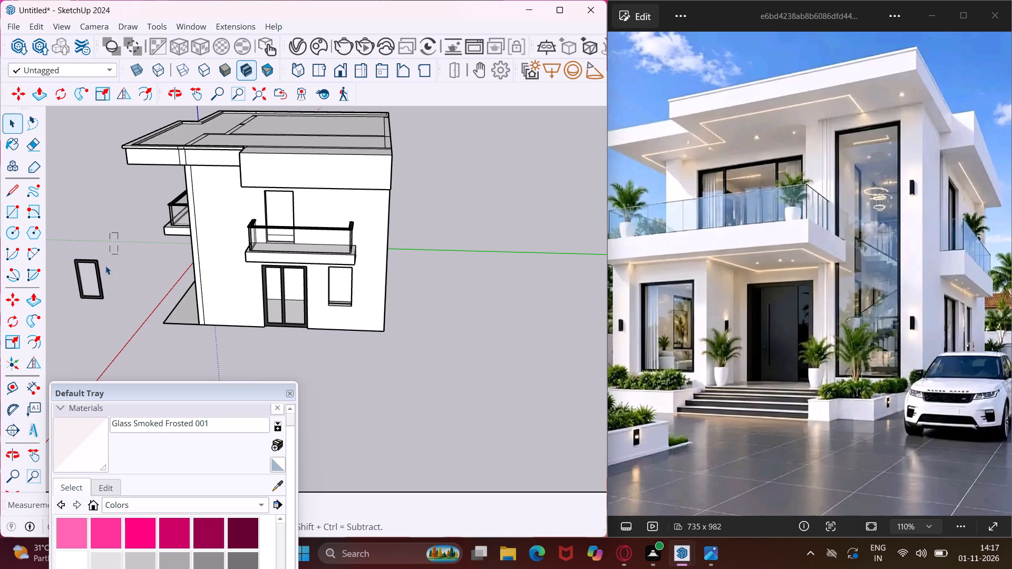
left_click_drag(105, 266, 65, 327)
key("m")
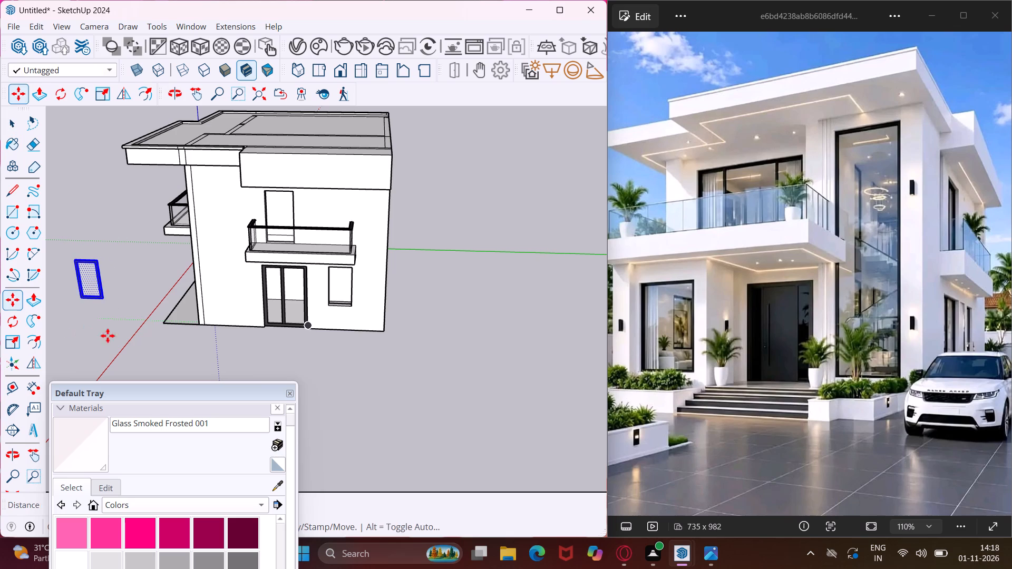
scroll(108, 301, "up", 7)
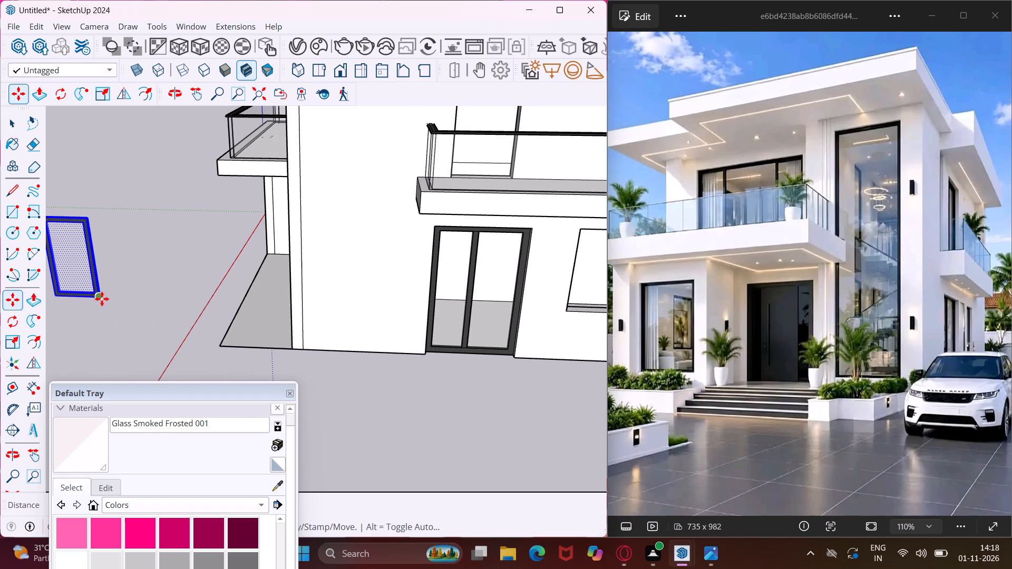
left_click(98, 297)
scroll(129, 328, "down", 5)
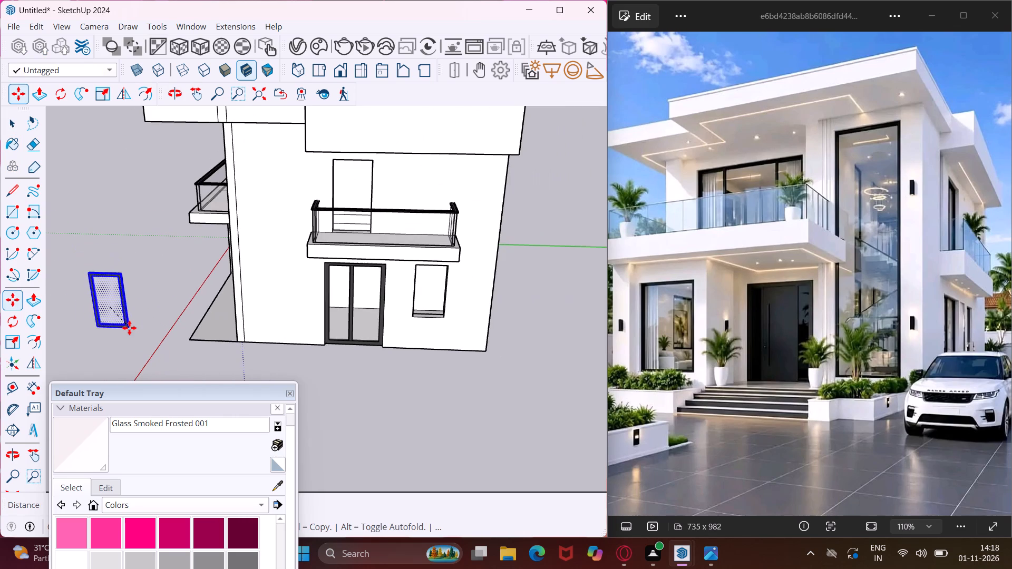
scroll(437, 314, "up", 4)
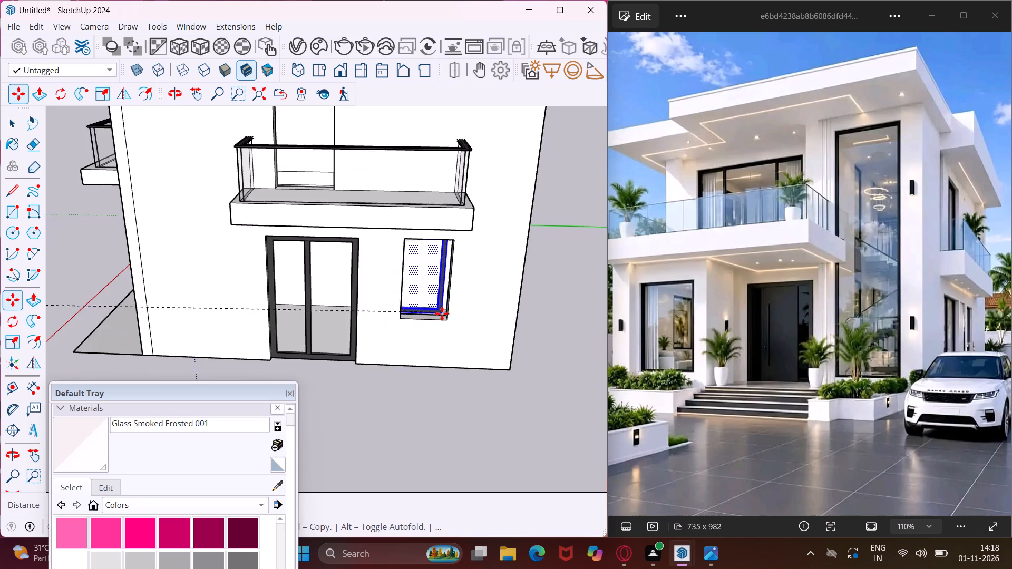
scroll(442, 313, "up", 7)
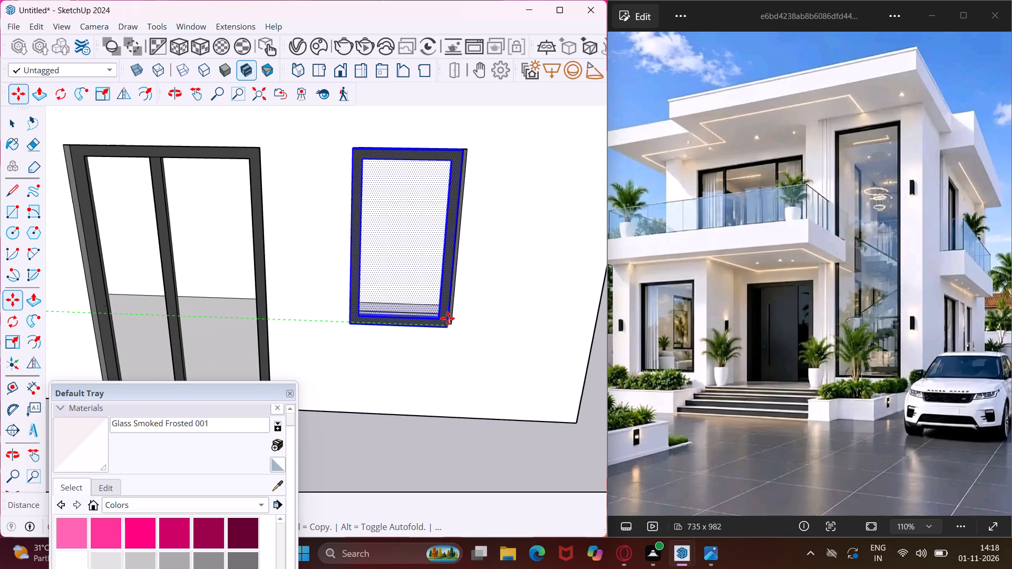
scroll(447, 318, "up", 10)
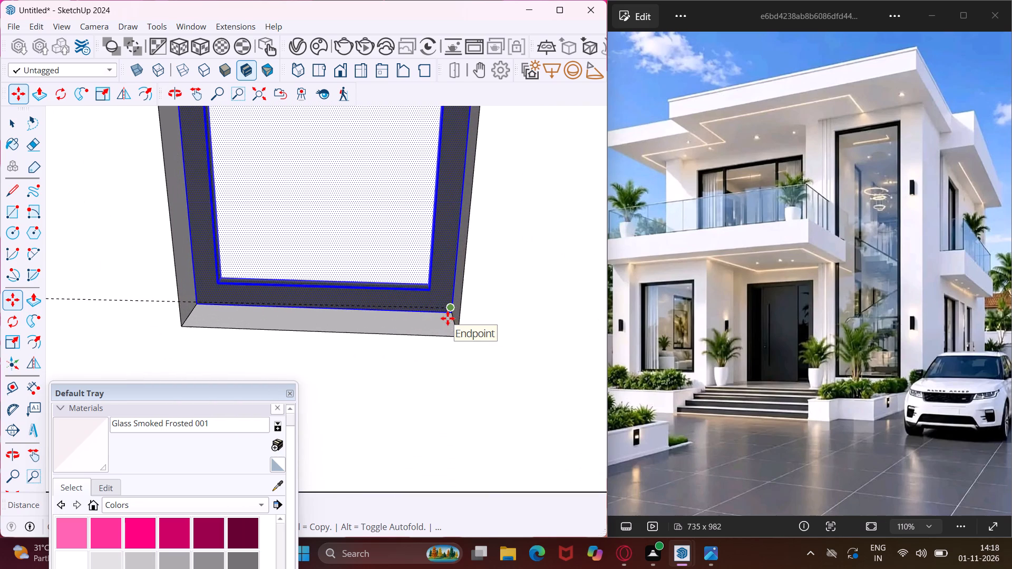
left_click(453, 319)
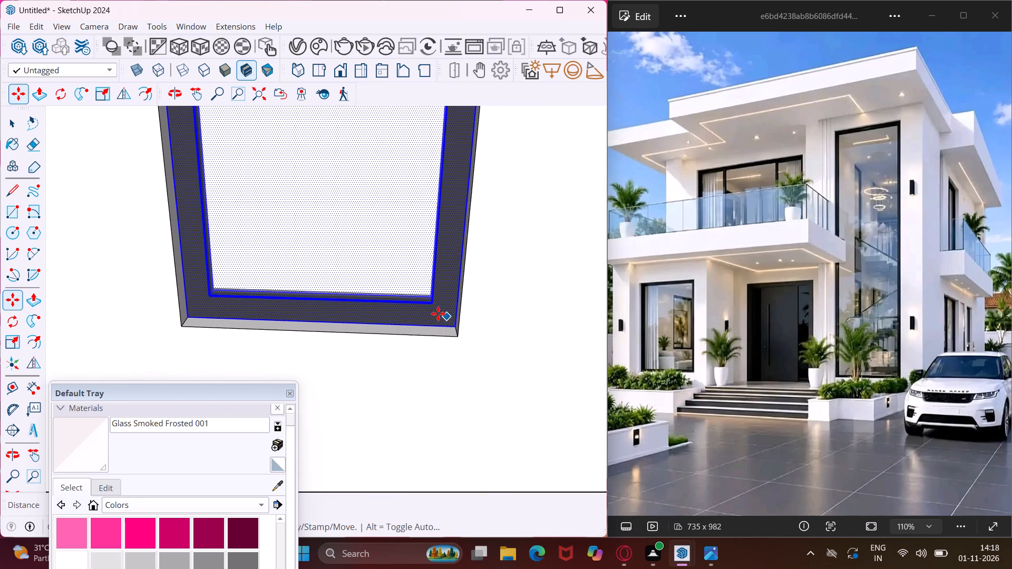
scroll(412, 311, "down", 14)
scroll(392, 313, "down", 11)
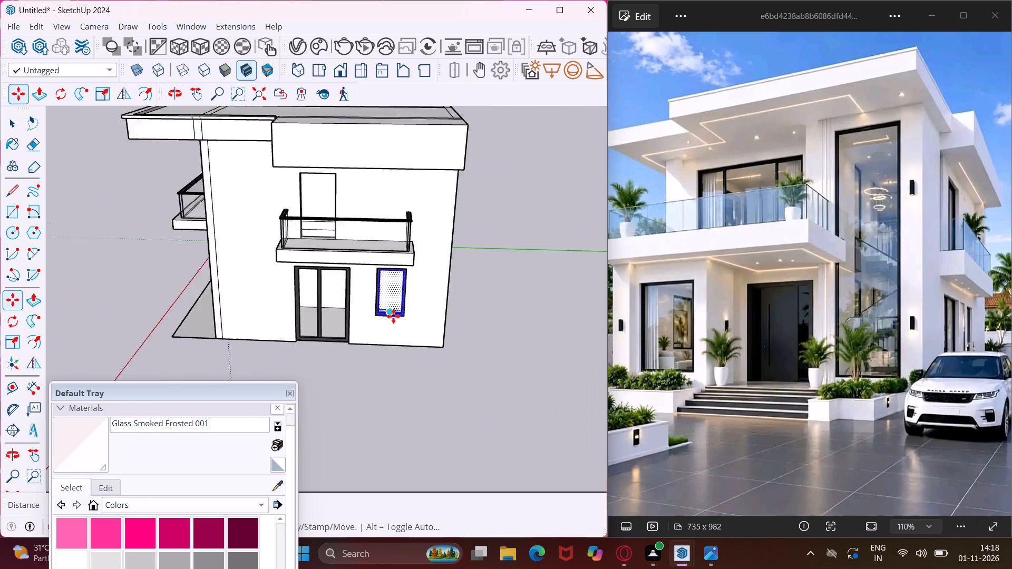
scroll(393, 316, "down", 2)
key("Escape")
key("space")
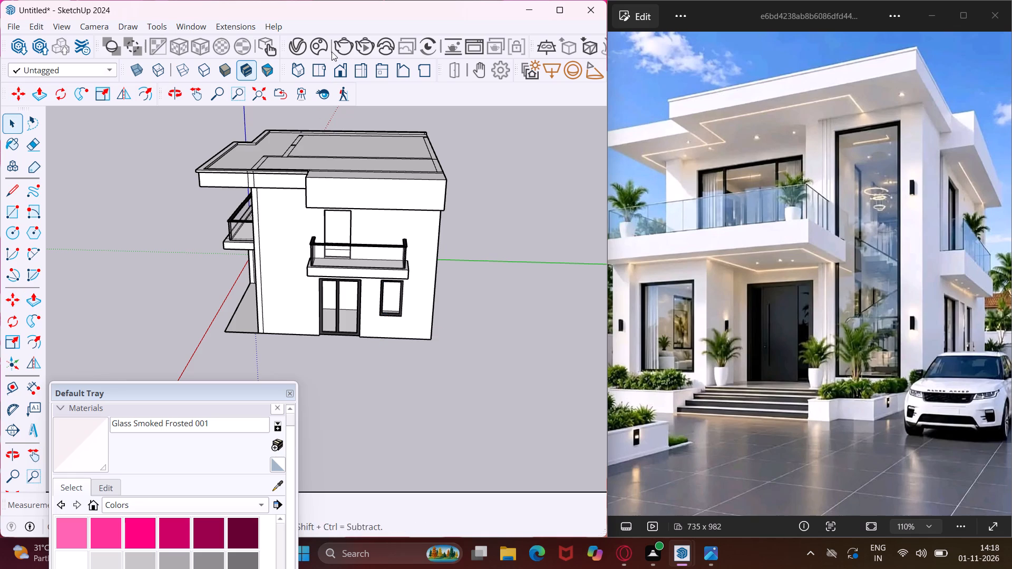
Search the downloaded assets in the Chaos Cosmos Browser for door and look through the models.
left_click(319, 46)
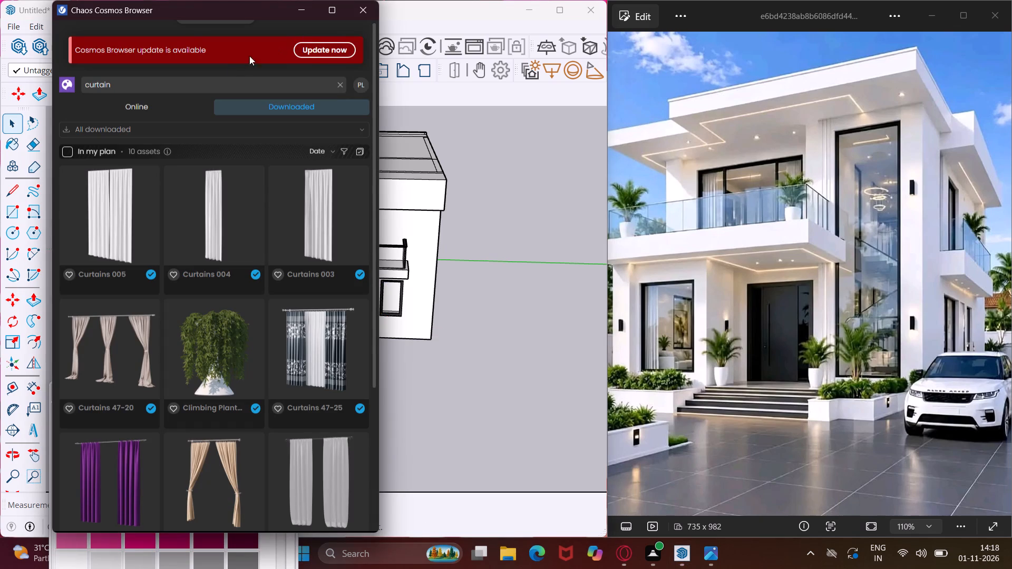
left_click(229, 80)
key("BackSpace")
key("BackSpace")
key("BackSpace")
key("BackSpace")
key("BackSpace")
key("BackSpace")
key("BackSpace")
key("BackSpace")
key("BackSpace")
key("BackSpace")
key("BackSpace")
key("BackSpace")
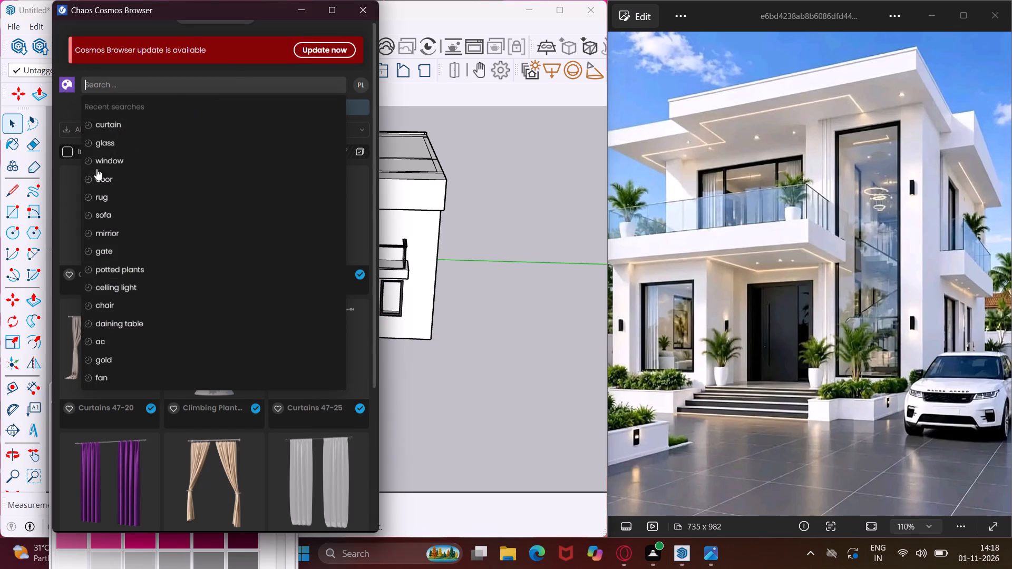
left_click(87, 183)
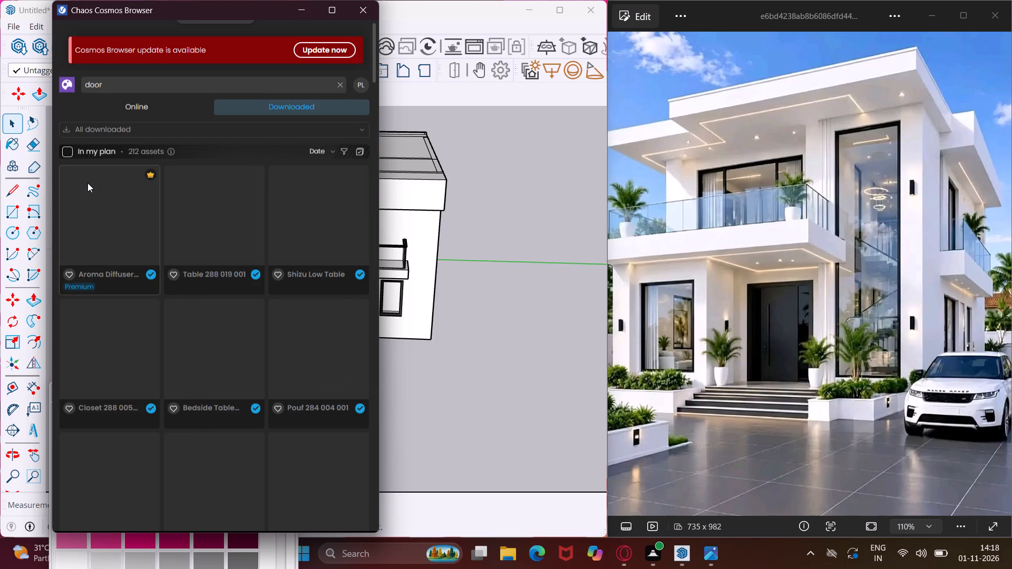
scroll(130, 208, "down", 4)
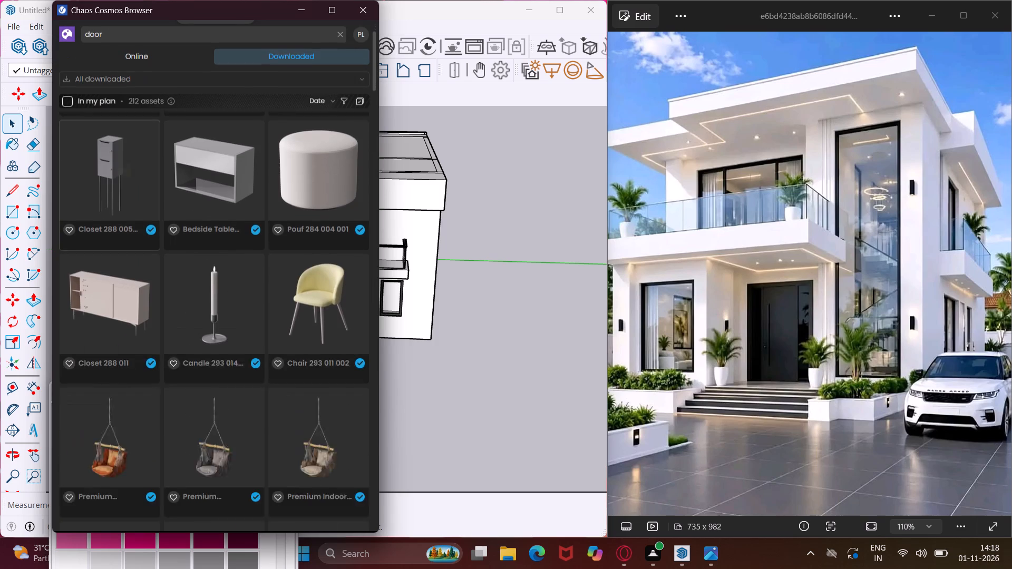
scroll(115, 220, "down", 10)
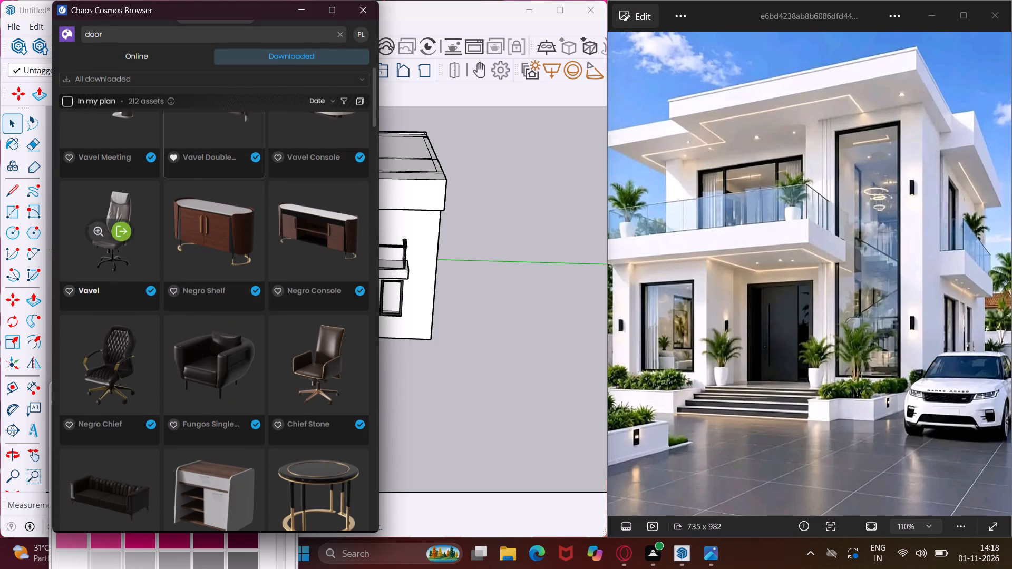
Filter the downloaded assets to 3D Models > Architecture > Doors & Gates and import Door 243 069.
left_click(202, 77)
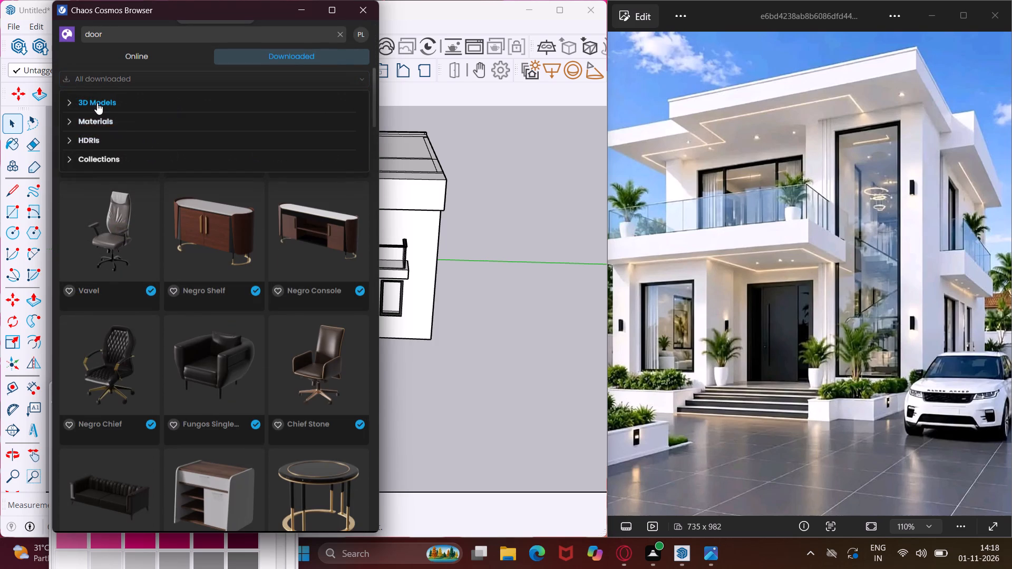
left_click(97, 103)
left_click(83, 224)
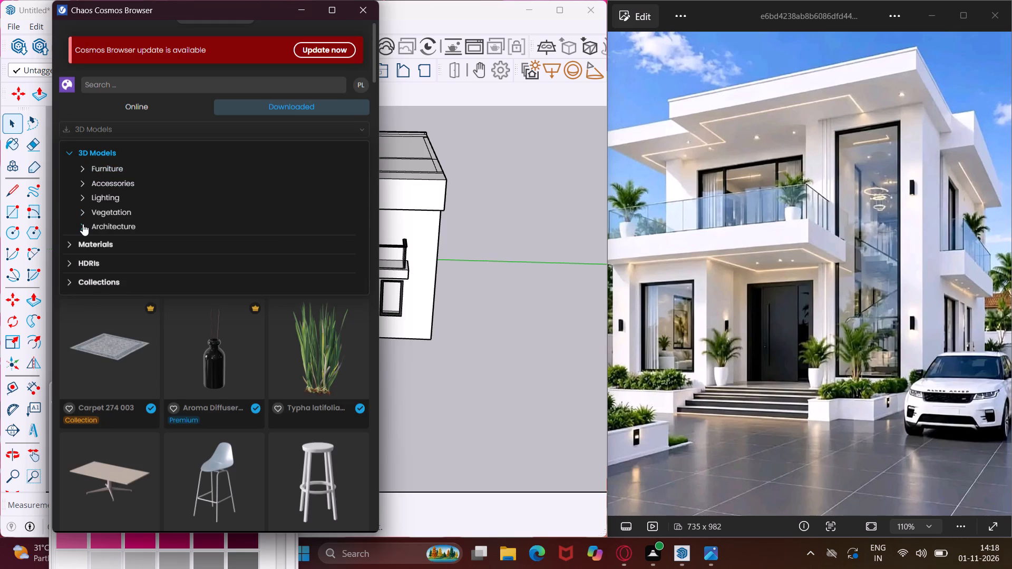
left_click(100, 255)
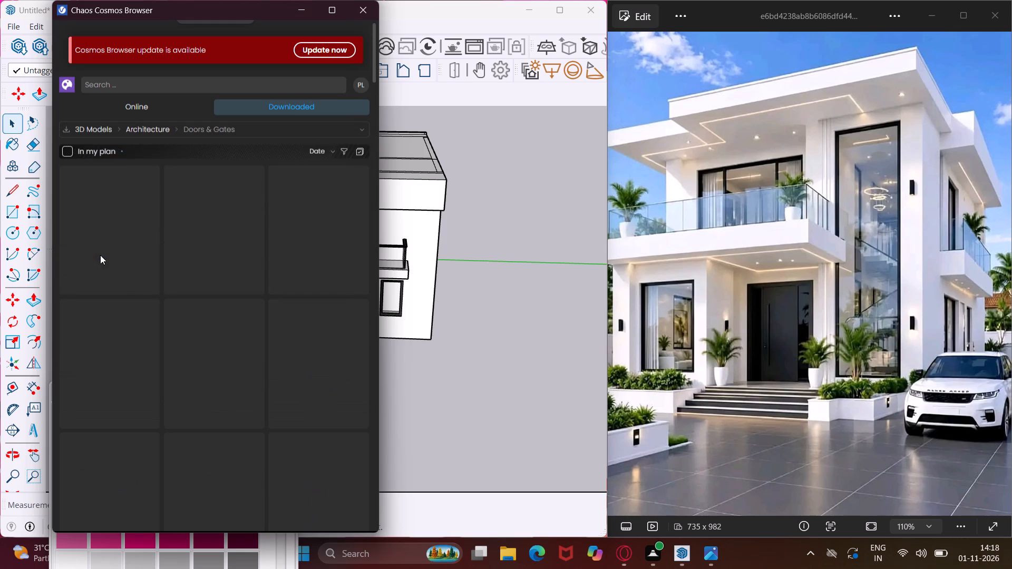
scroll(130, 287, "down", 3)
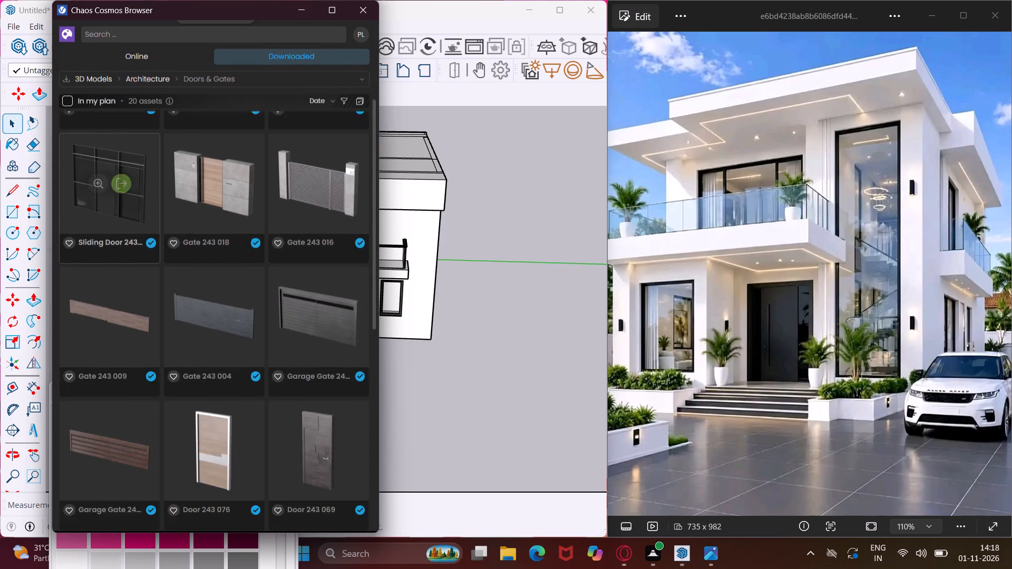
scroll(130, 287, "down", 6)
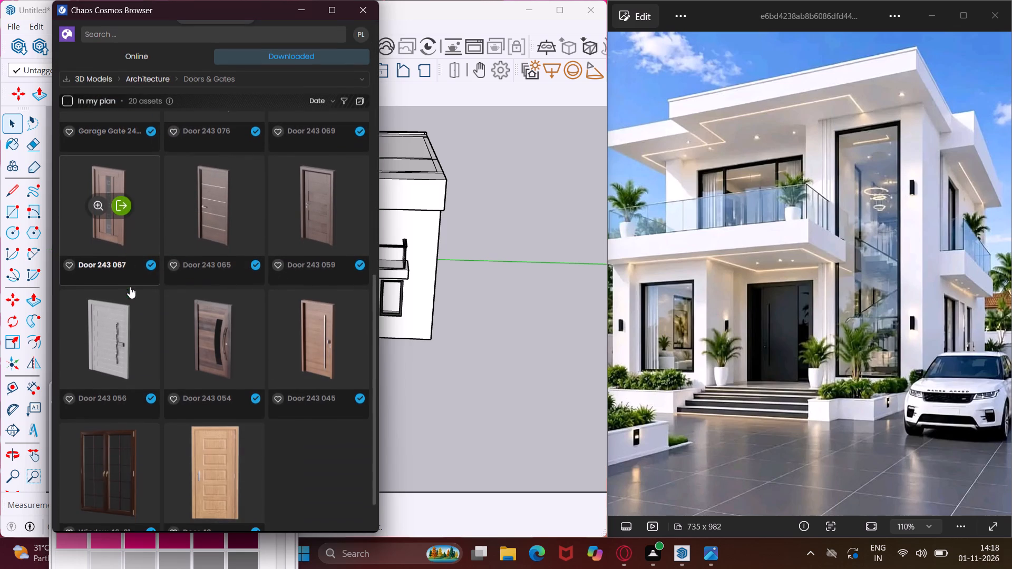
scroll(130, 287, "down", 2)
scroll(130, 287, "up", 3)
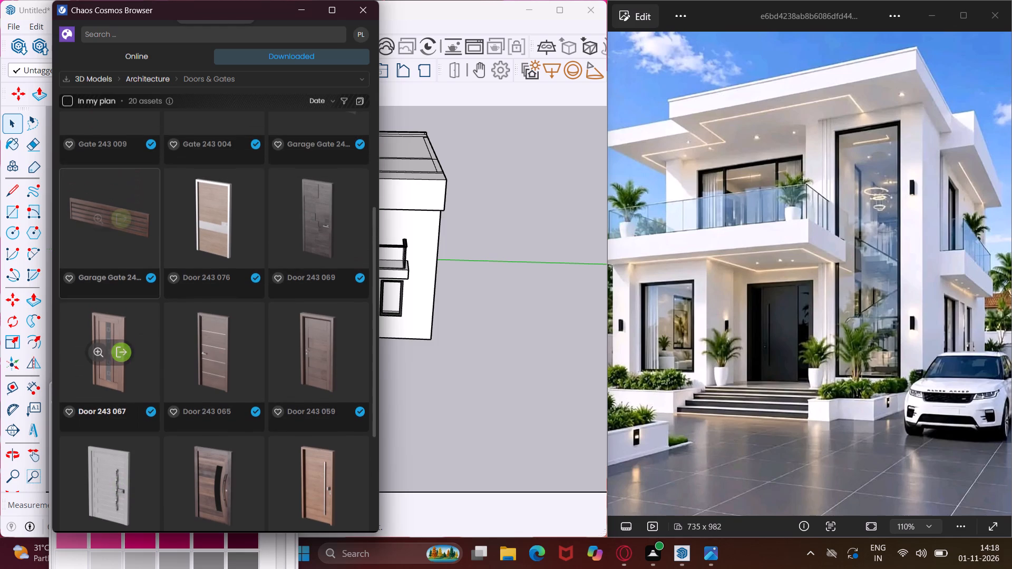
left_click(330, 217)
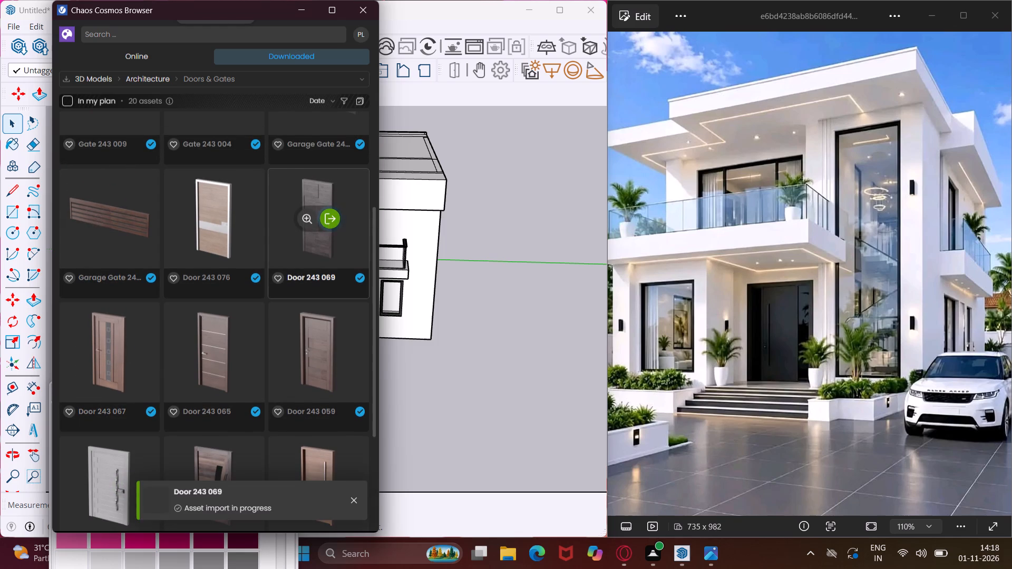
Place one copy of the imported door in front of the house and another beside the detached three-pane frame.
scroll(286, 304, "up", 1)
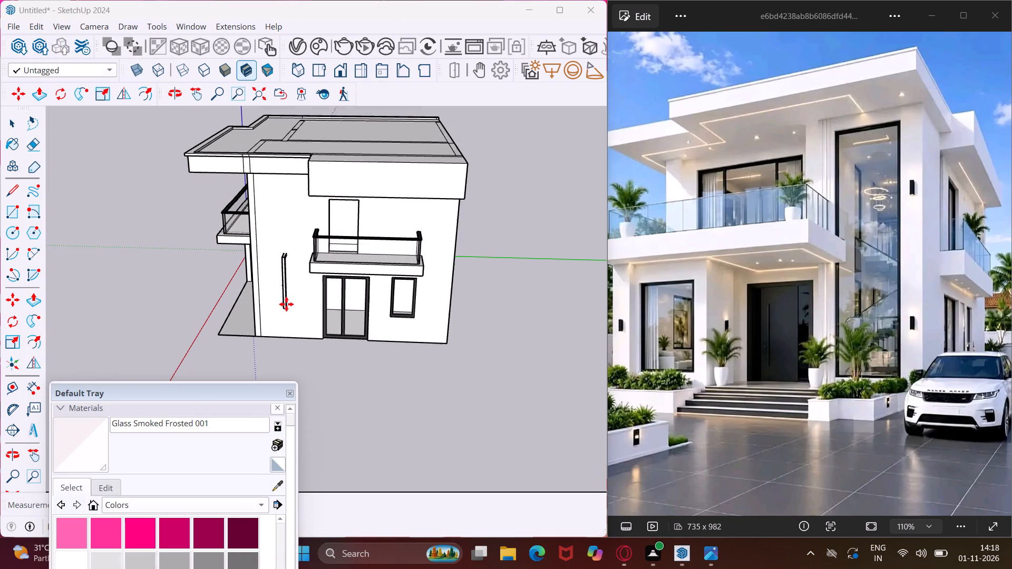
scroll(286, 304, "up", 1)
middle_click_drag(315, 309, 517, 321)
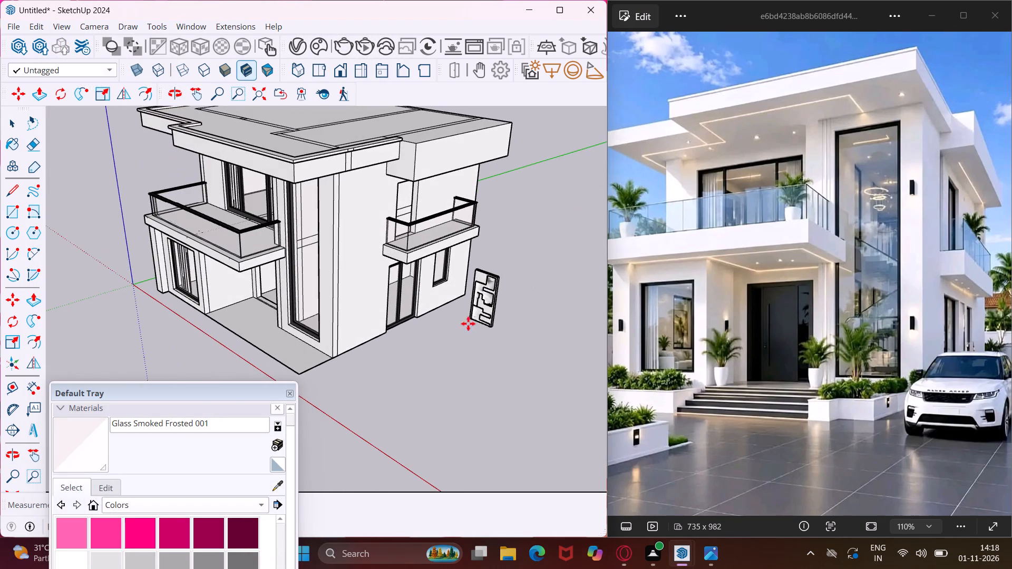
scroll(459, 323, "down", 4)
middle_click_drag(245, 325, 299, 338)
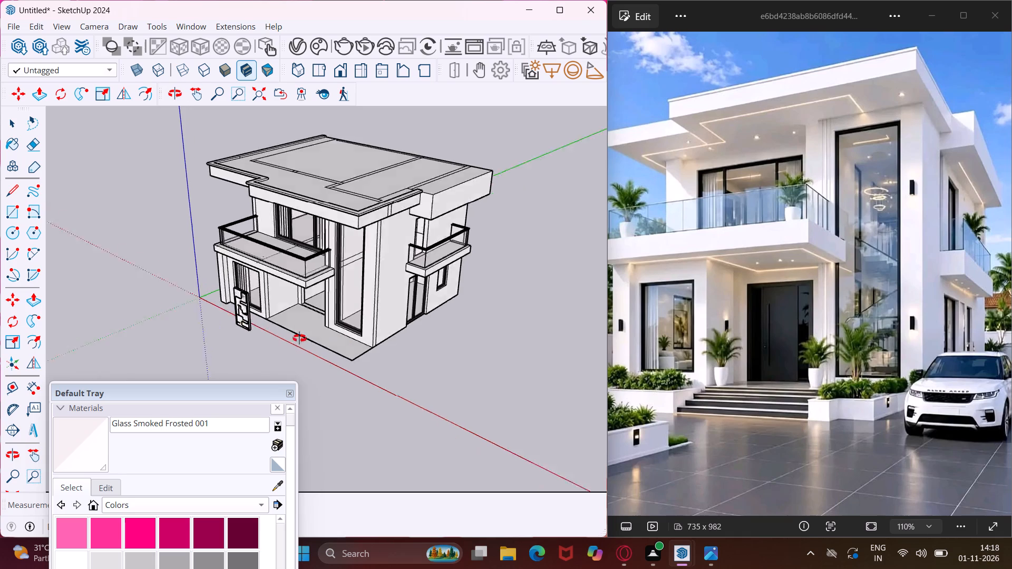
middle_click_drag(299, 338, 436, 355)
scroll(168, 274, "up", 4)
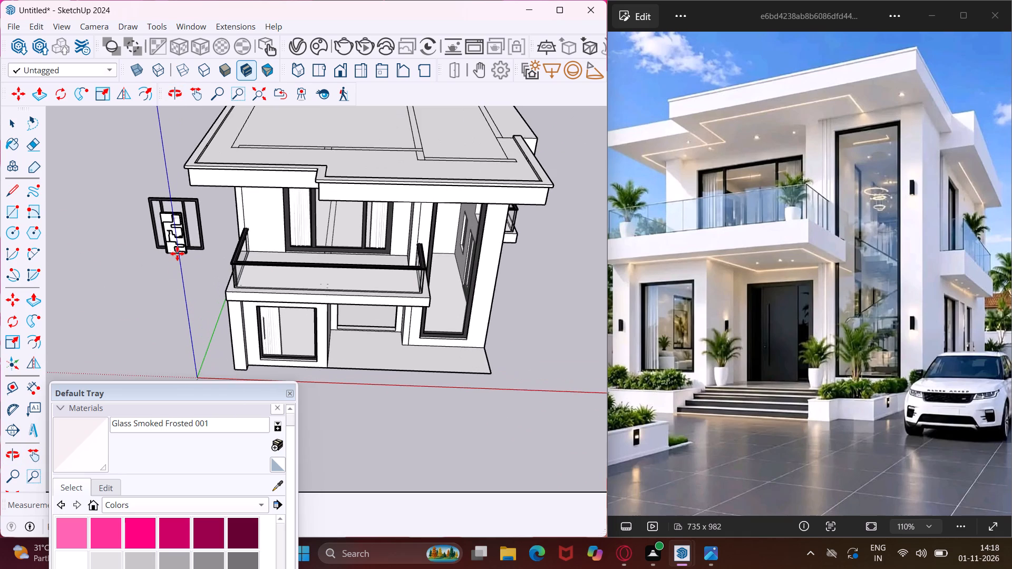
scroll(176, 322, "down", 5)
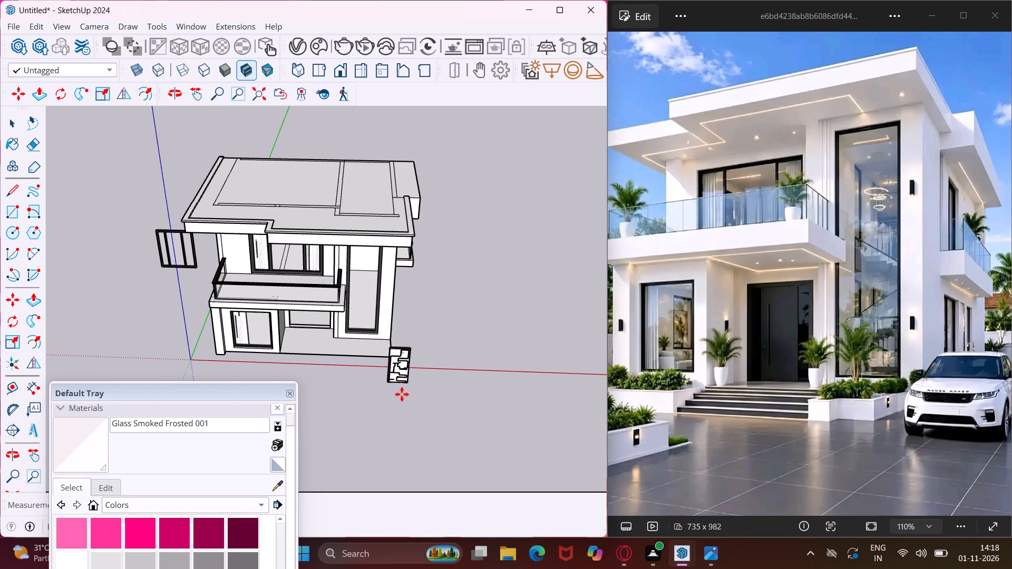
left_click(407, 397)
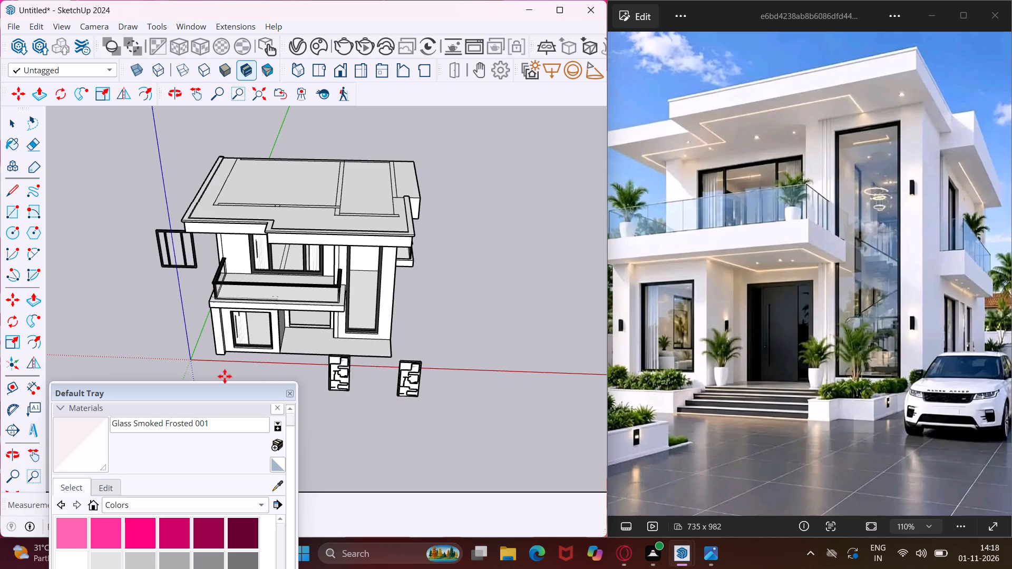
scroll(163, 260, "up", 14)
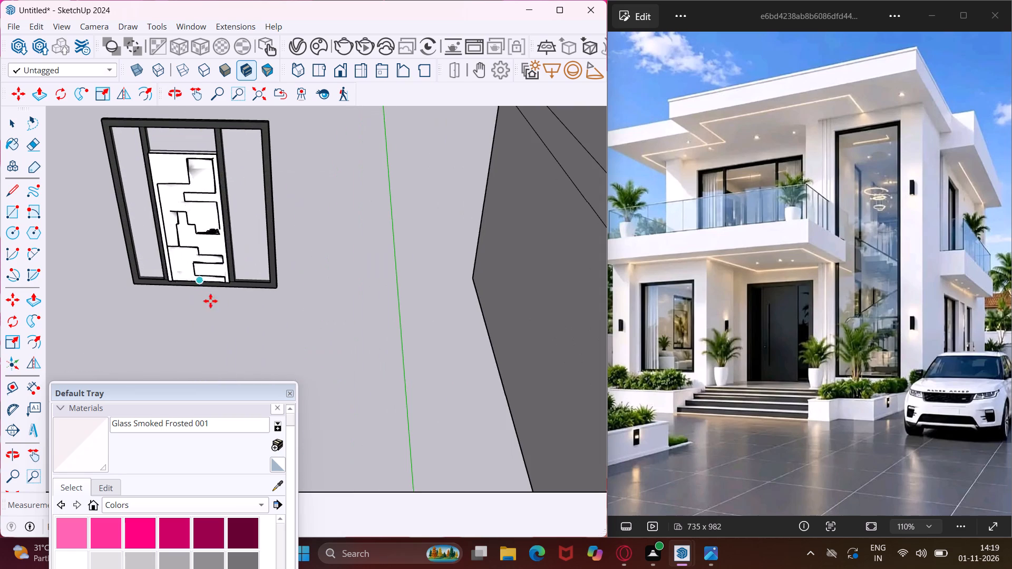
left_click(247, 330)
key("Escape")
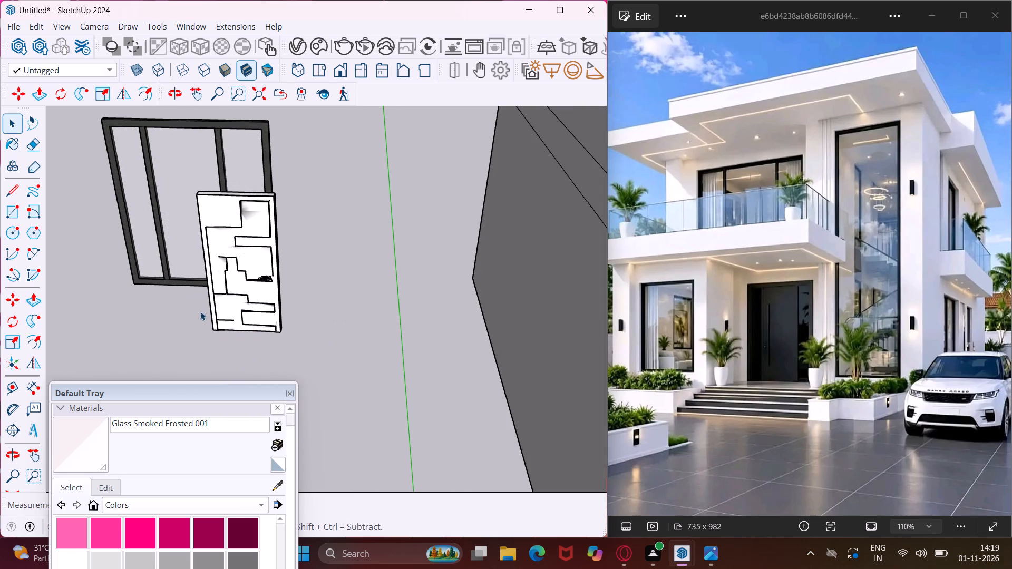
Delete the middle glass pane face of the detached three-pane frame.
left_click(191, 240)
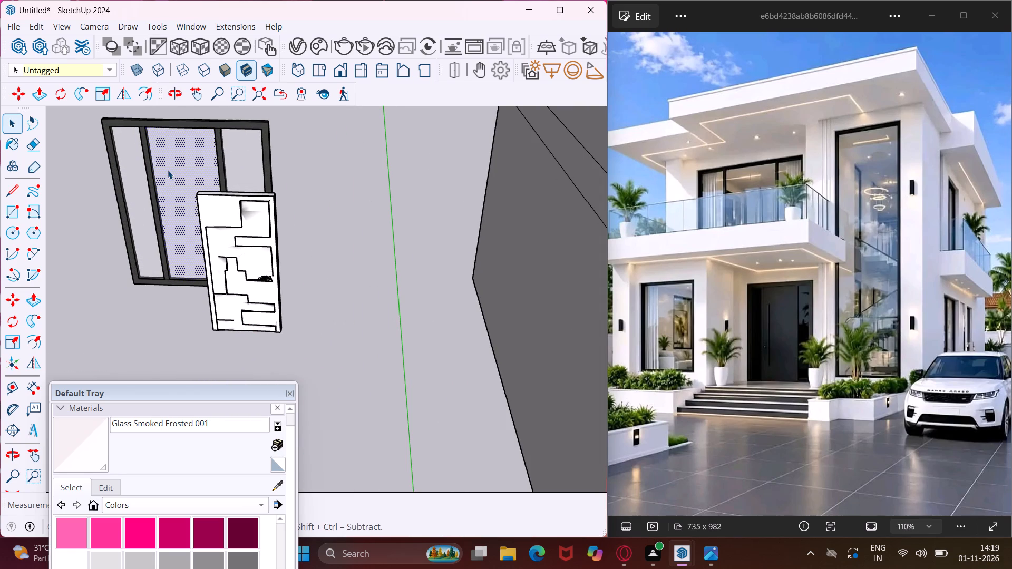
key("Delete")
left_click(174, 178)
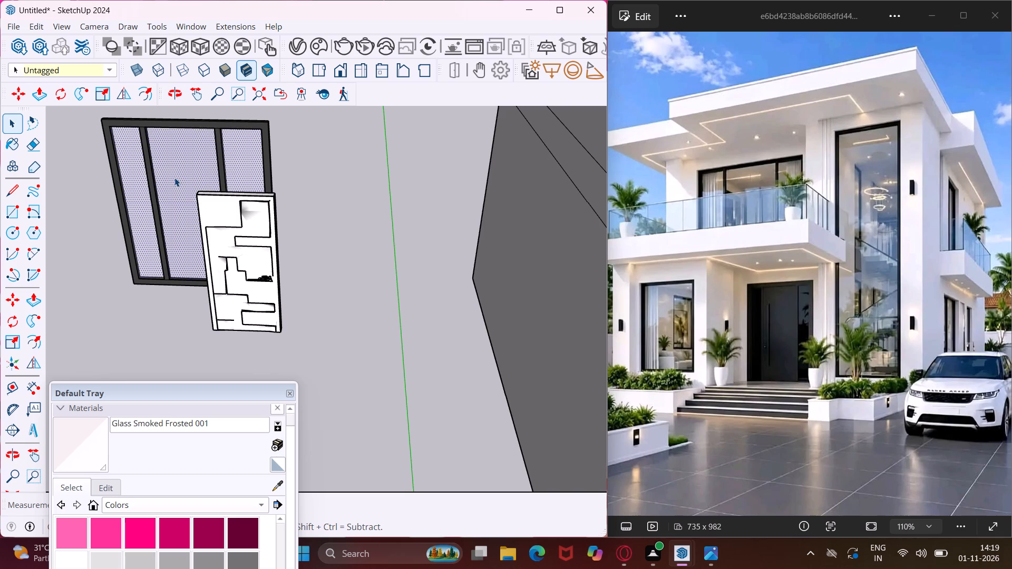
middle_click_drag(174, 178, 412, 143)
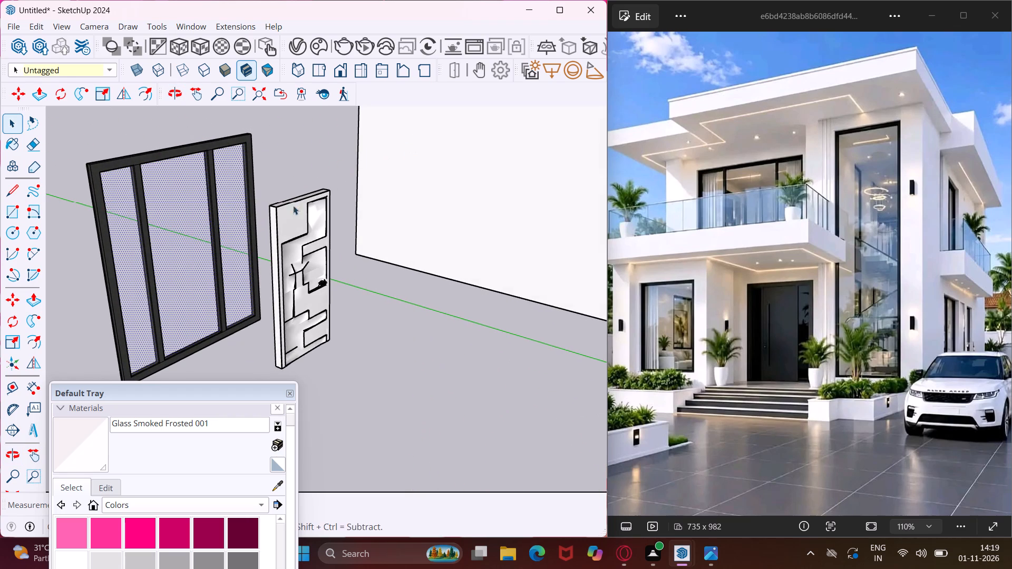
left_click(190, 213)
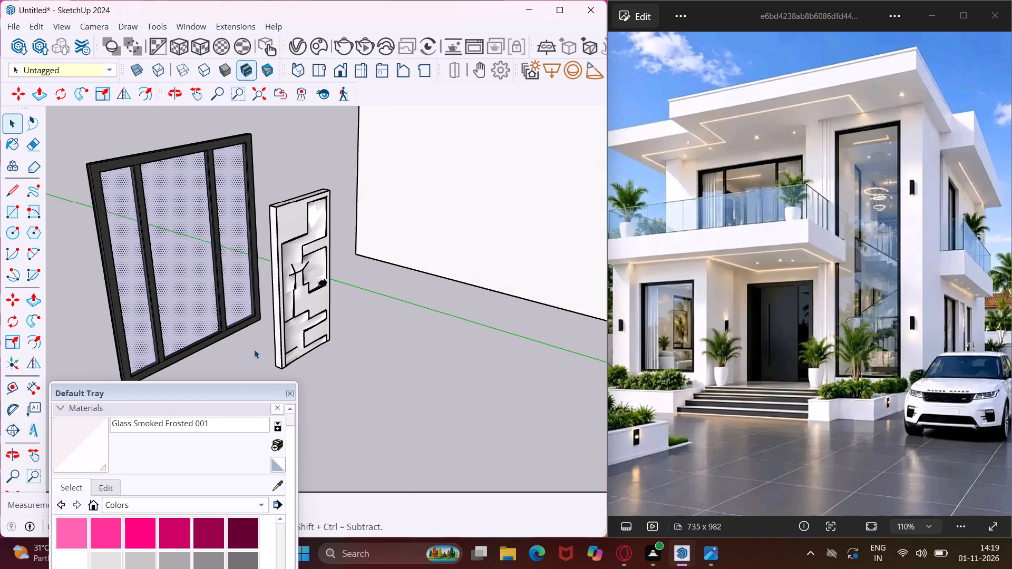
left_click(254, 349)
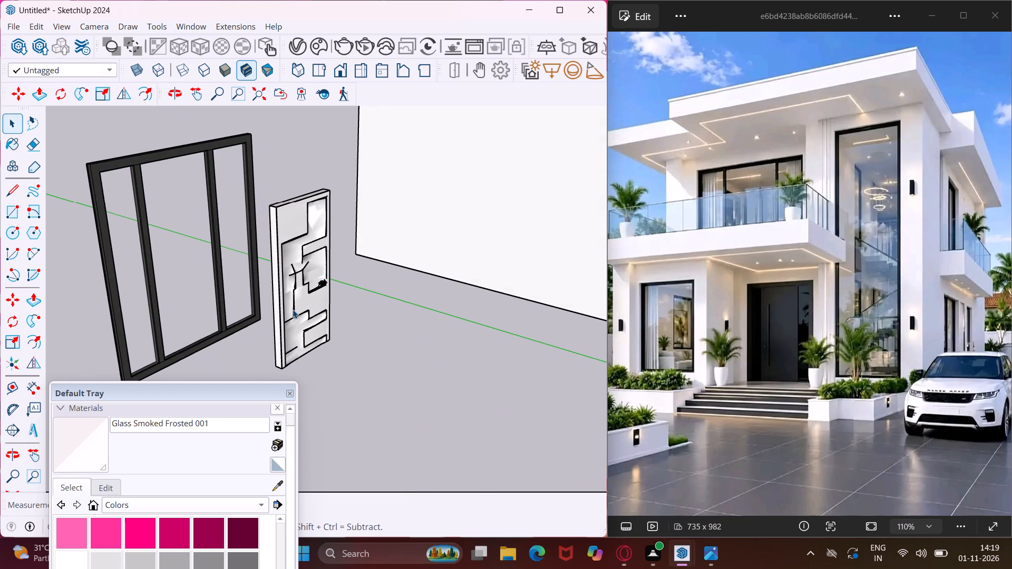
Move the door beside the detached three-pane frame into the frame's empty middle bay, snapped at its bottom corner.
left_click(293, 309)
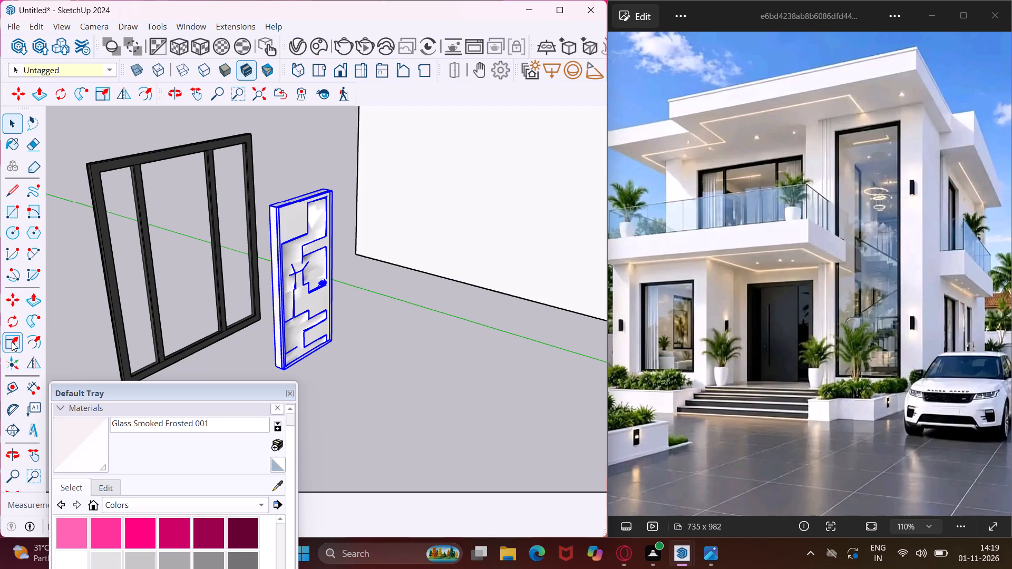
key("m")
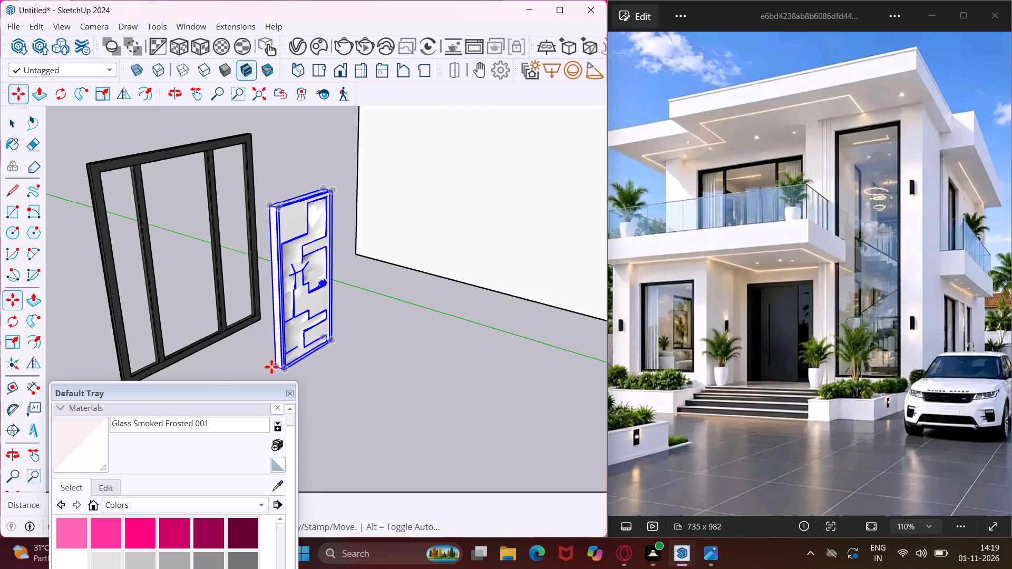
scroll(281, 373, "up", 2)
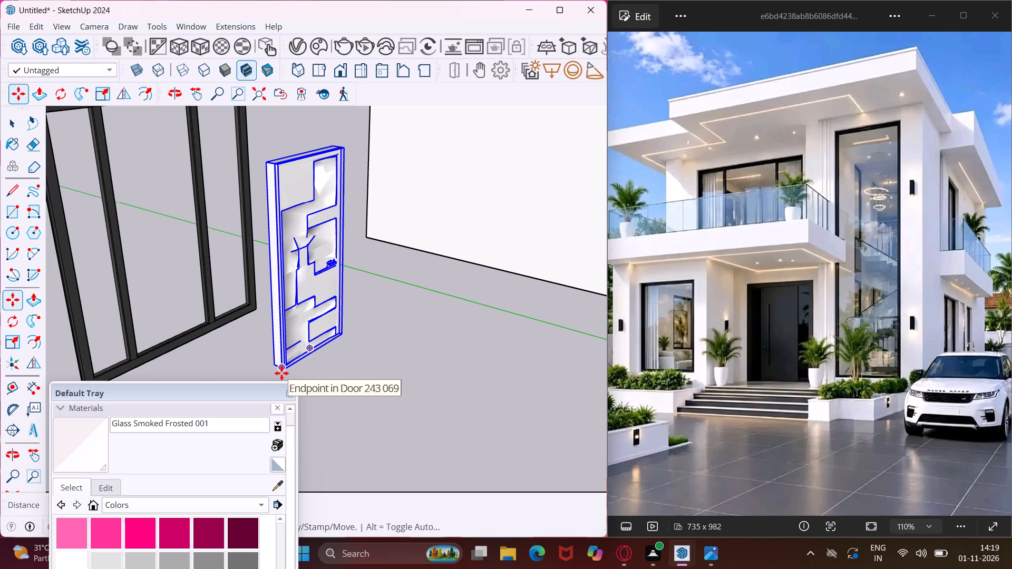
left_click(281, 373)
left_click(138, 353)
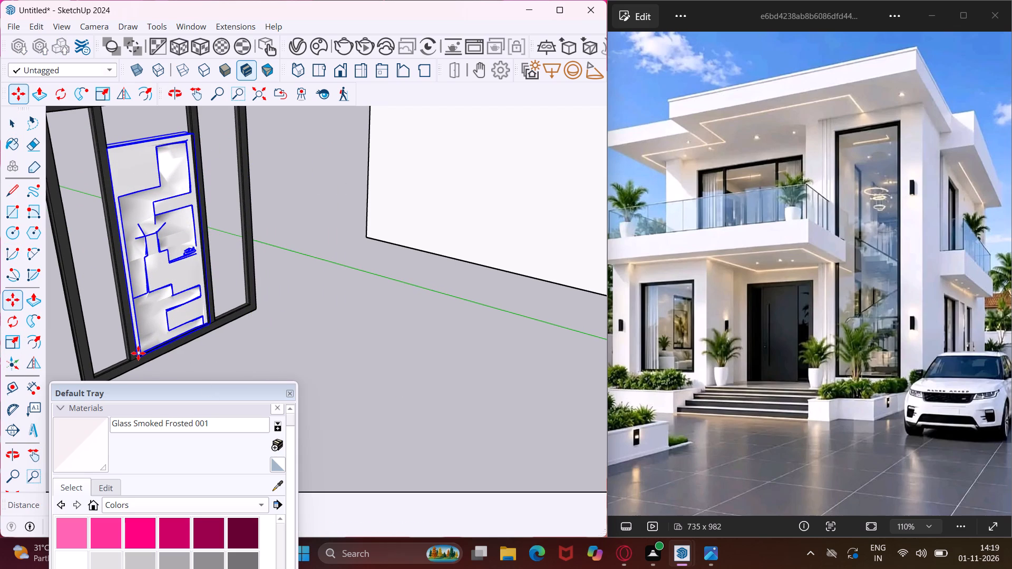
Scale the door's height up so it reaches the underside of the frame's top bar.
scroll(138, 353, "down", 2)
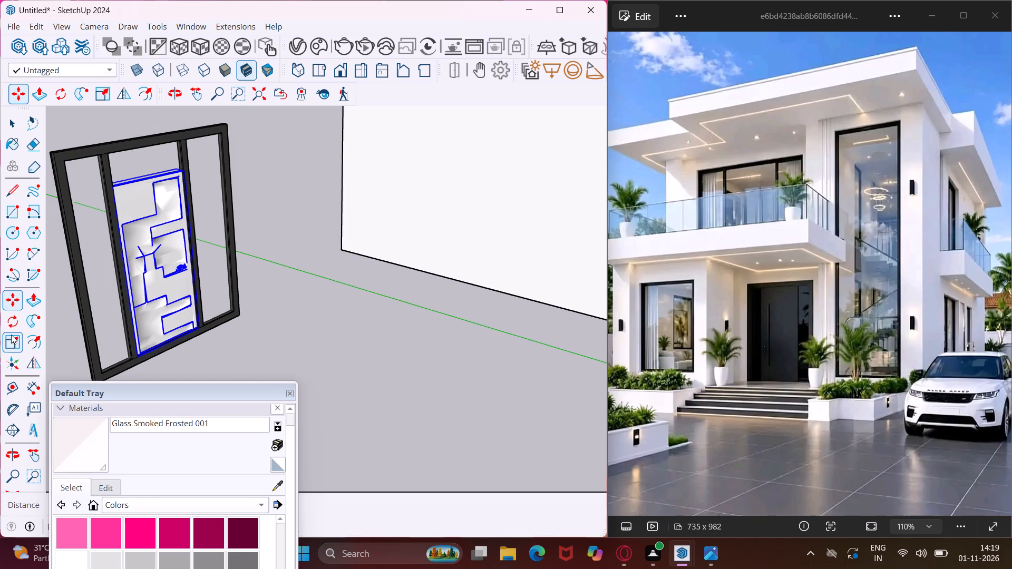
left_click(11, 336)
scroll(142, 166, "up", 2)
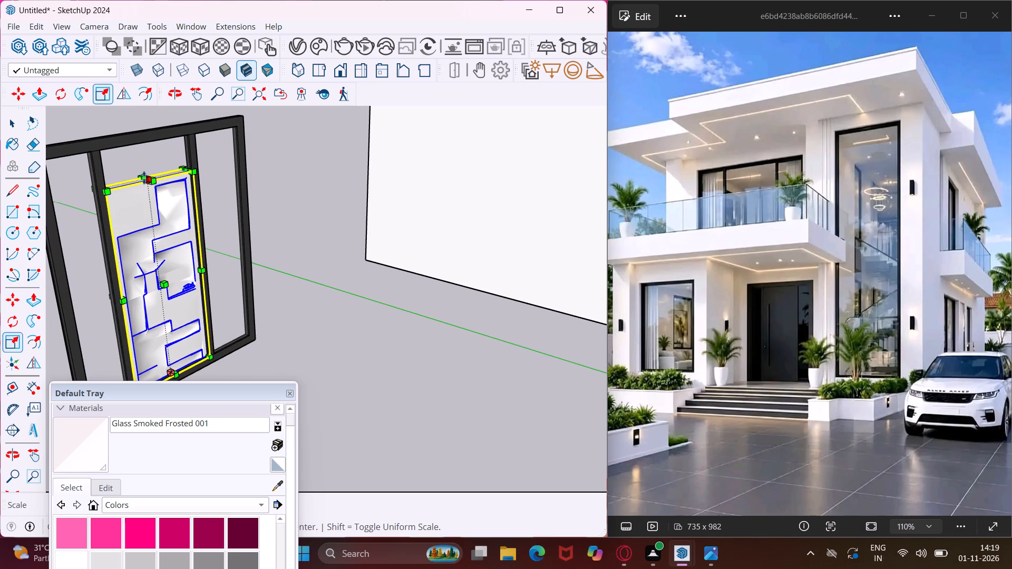
left_click(144, 178)
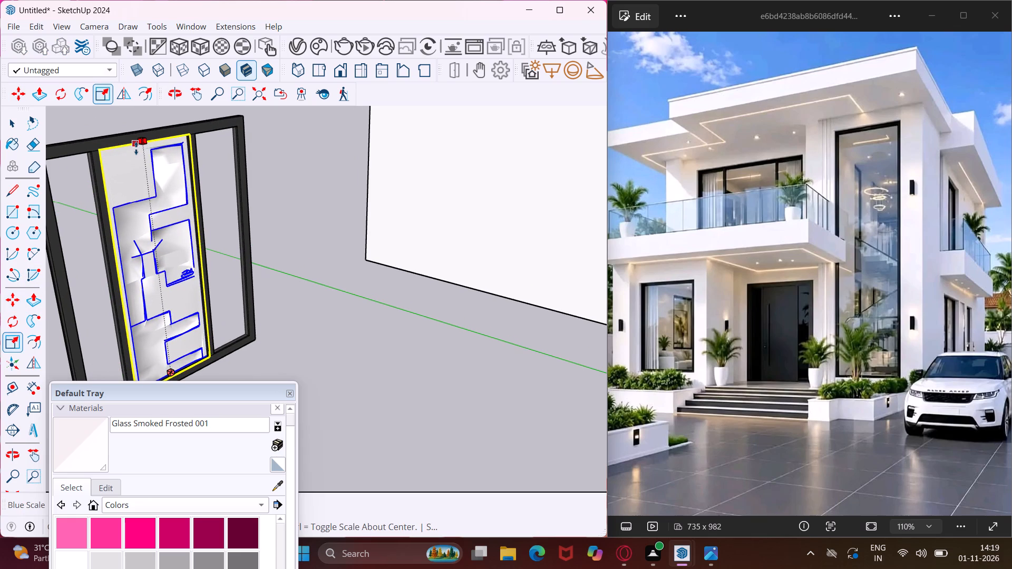
left_click(135, 147)
scroll(110, 176, "down", 9)
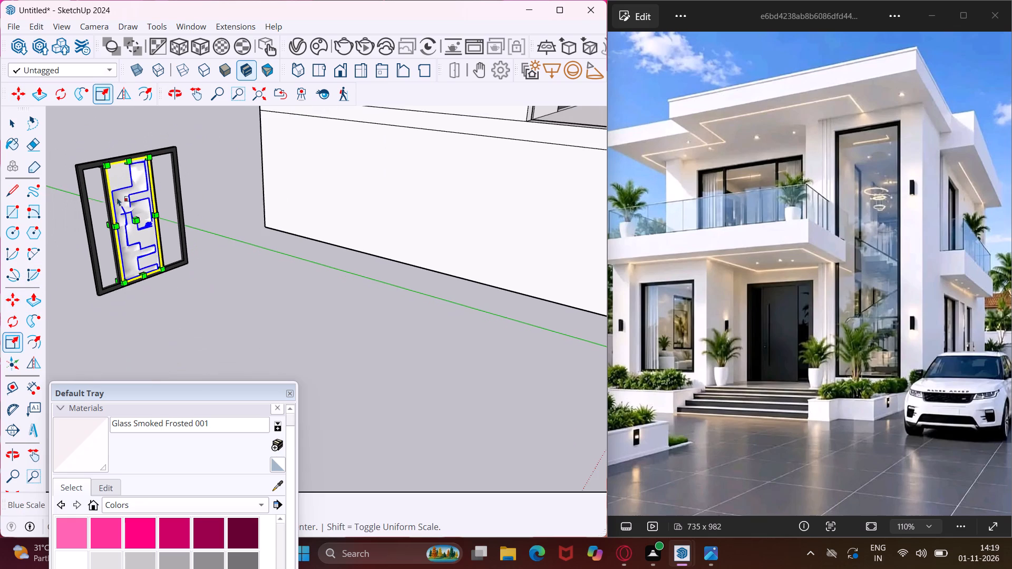
key("Escape")
key("space")
Move the whole detached frame with its door into the ground-floor entrance opening, aligned by its bottom corner.
scroll(132, 227, "down", 4)
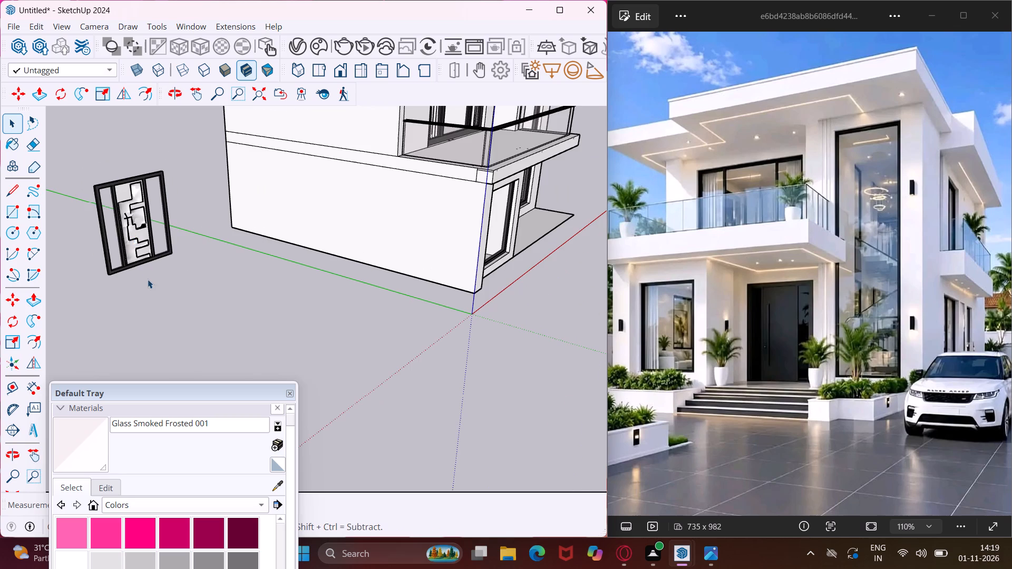
middle_click_drag(146, 282, 102, 349)
left_click_drag(185, 146, 125, 256)
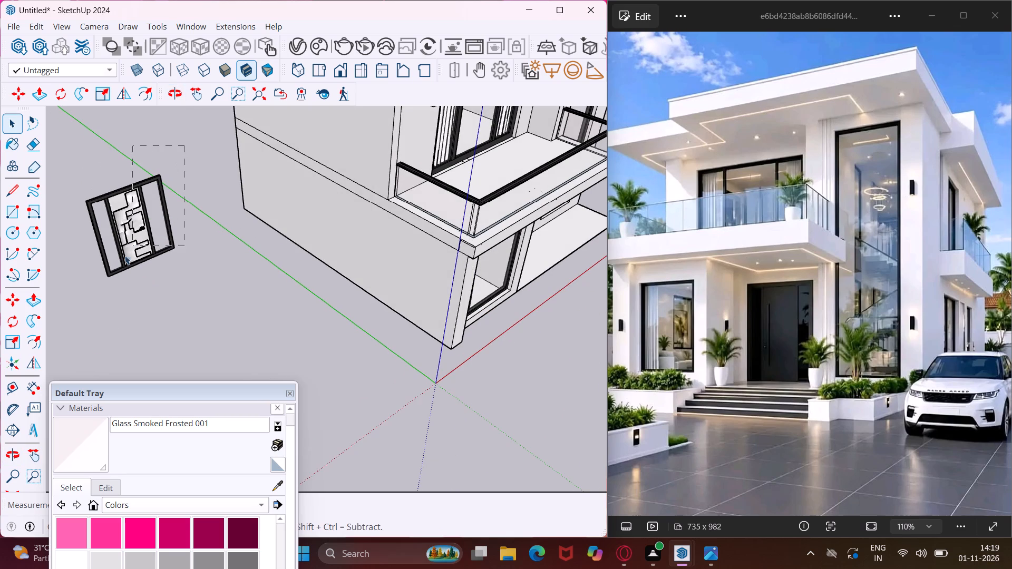
left_click_drag(125, 256, 79, 290)
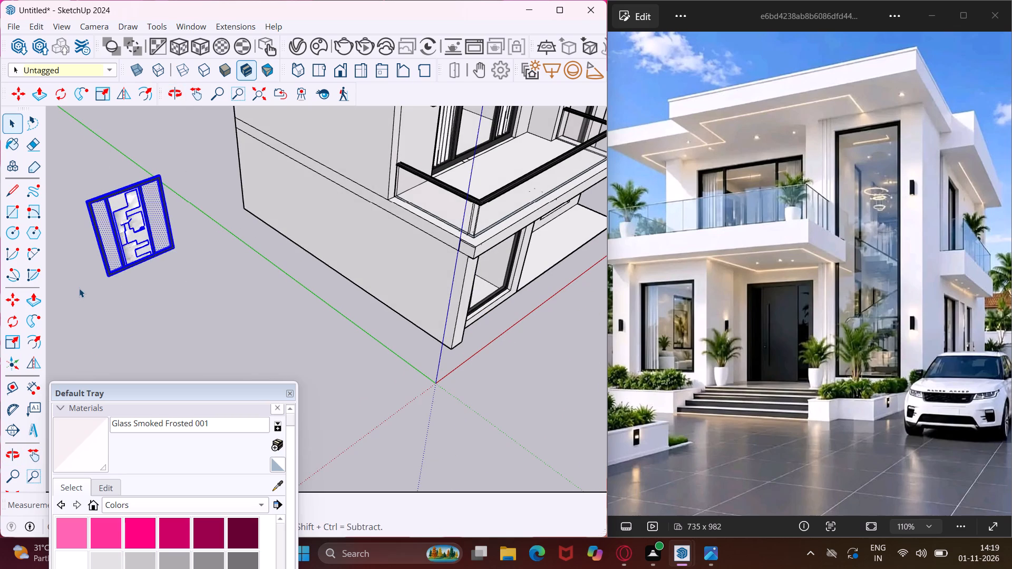
key("m")
scroll(172, 253, "up", 3)
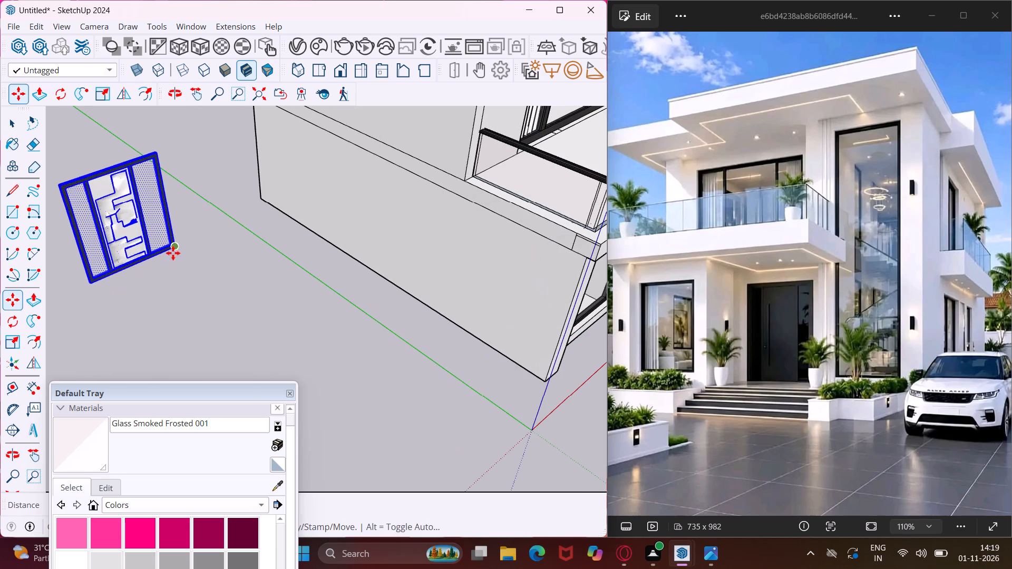
left_click(176, 249)
scroll(155, 249, "down", 5)
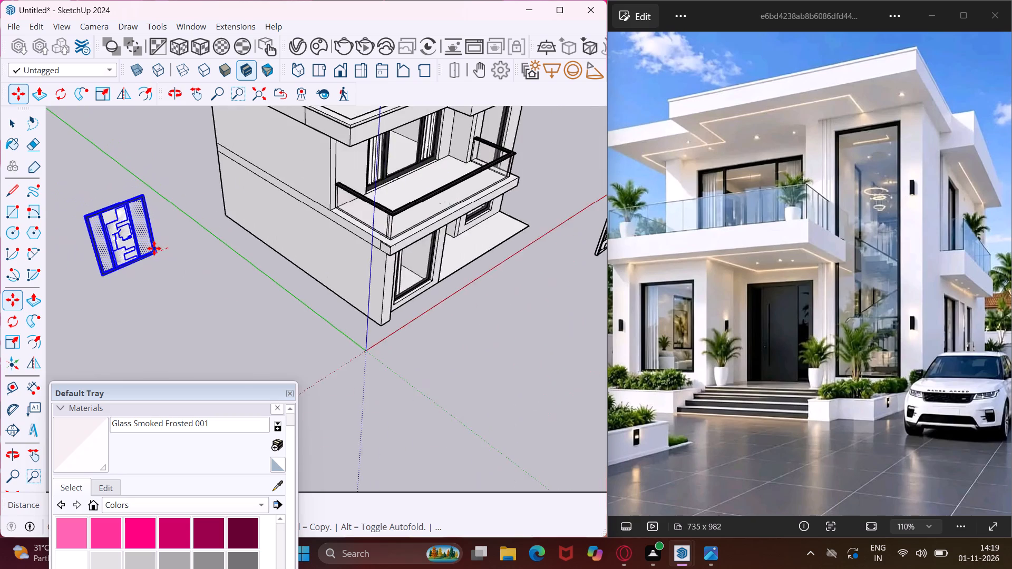
scroll(154, 248, "down", 2)
middle_click_drag(412, 224, 218, 220)
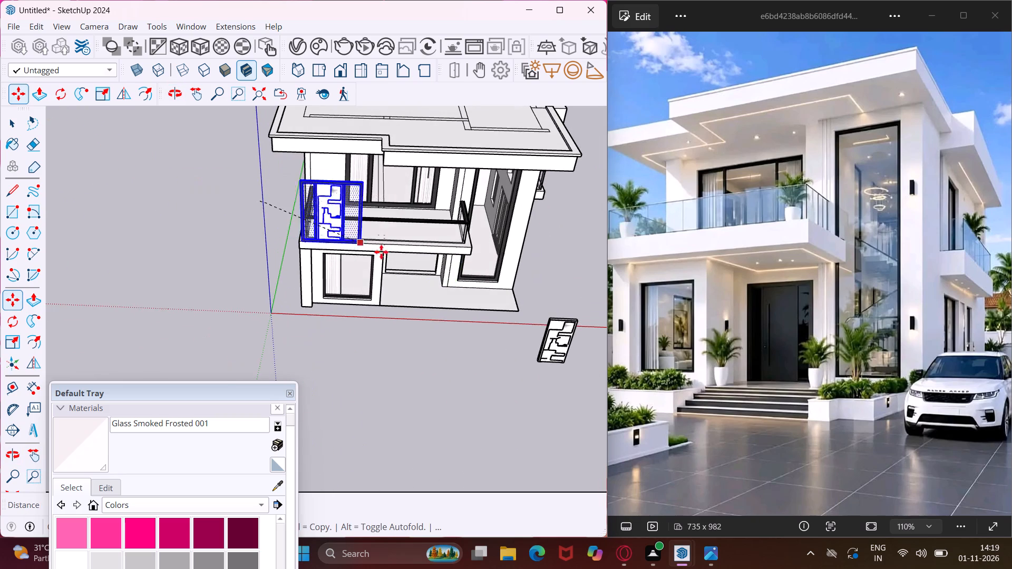
scroll(446, 268, "up", 17)
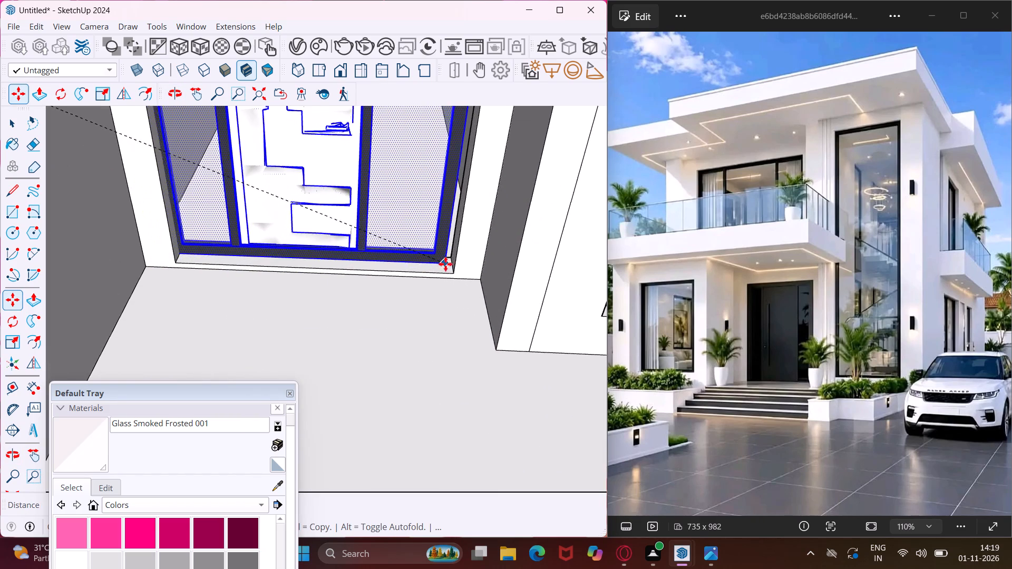
scroll(451, 267, "up", 5)
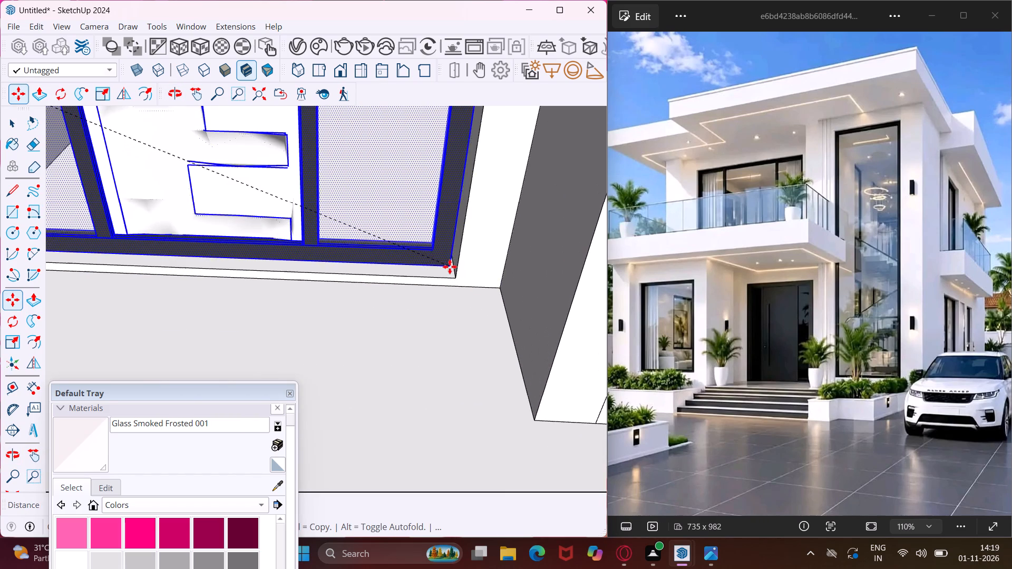
left_click(450, 266)
scroll(361, 274, "down", 13)
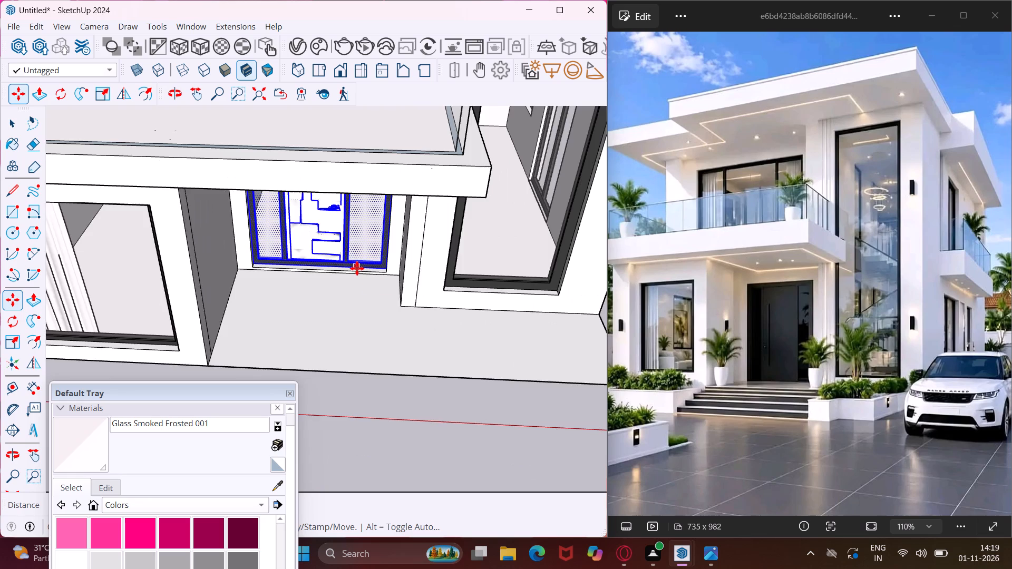
scroll(357, 268, "down", 12)
key("Escape")
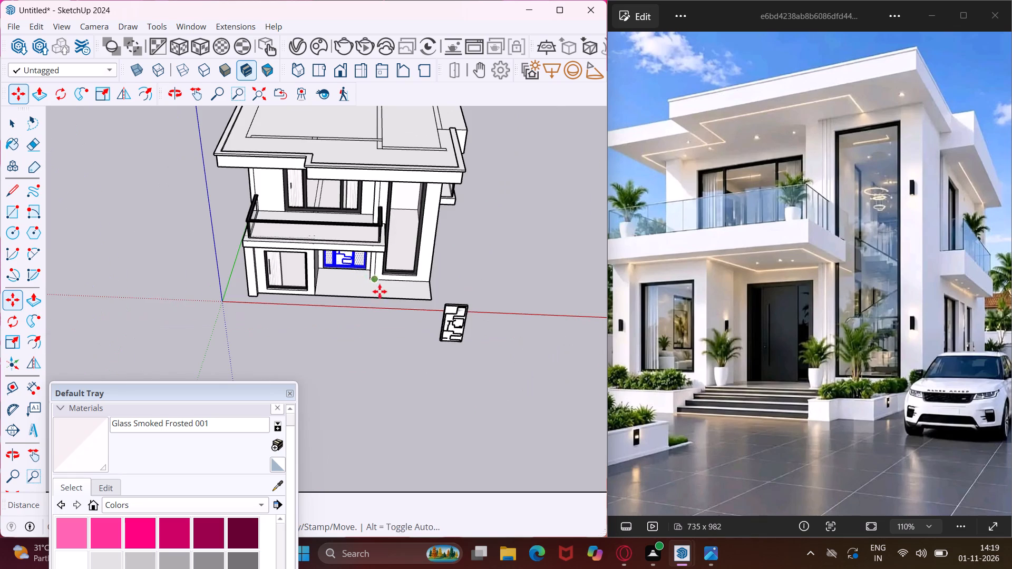
key("space")
Rotate the door copy standing in front of the house a quarter turn about the vertical axis.
scroll(466, 308, "up", 3)
left_click_drag(485, 291, 454, 329)
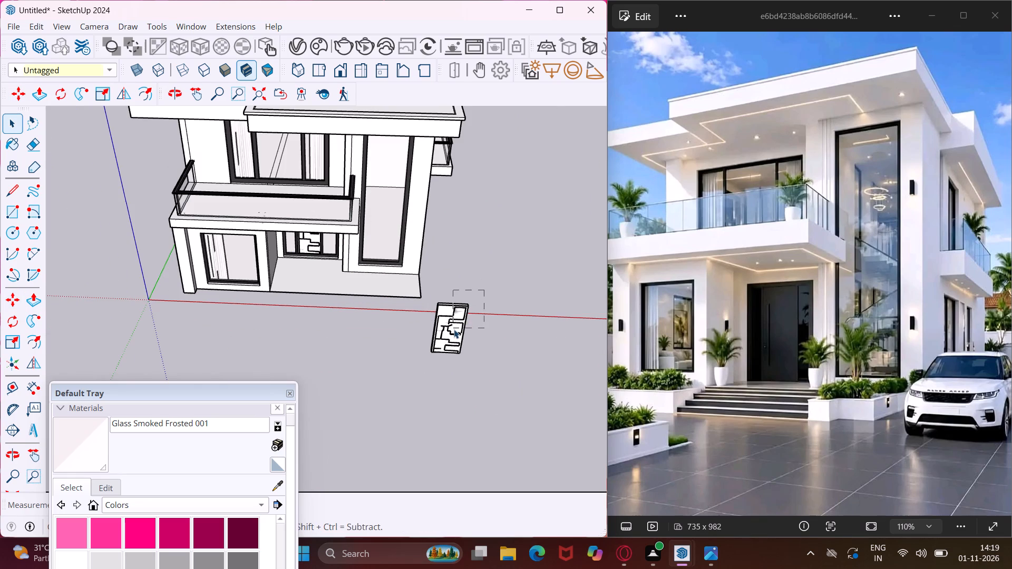
left_click(15, 317)
left_click(456, 376)
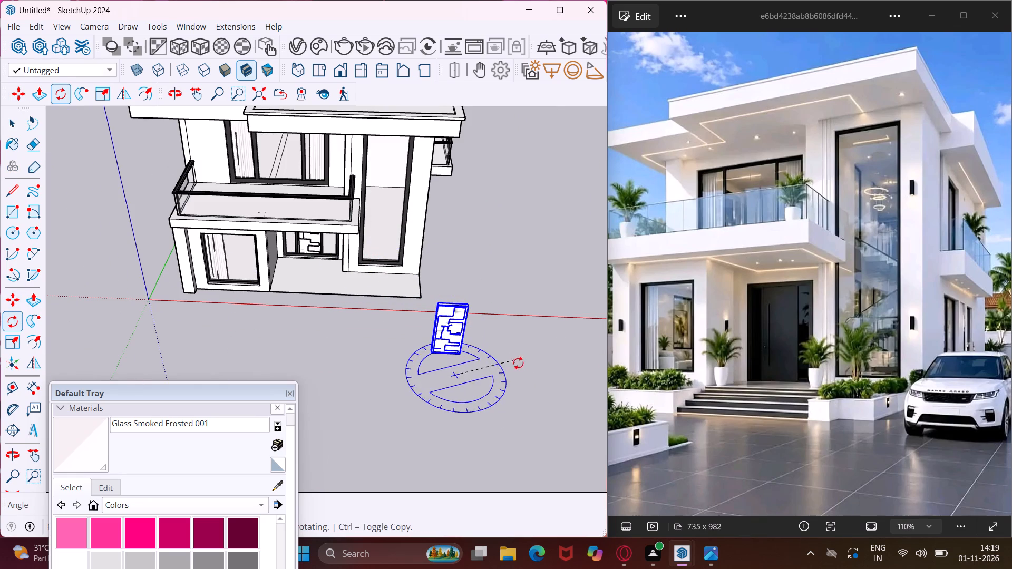
left_click(522, 376)
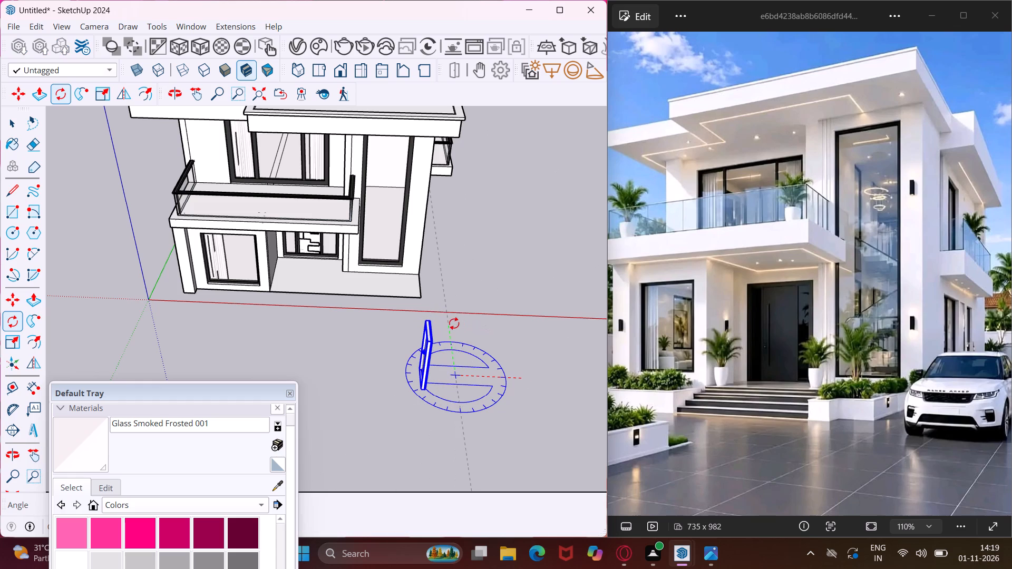
left_click(454, 323)
Move the rotated door into the upper-floor doorway at the side balcony, snapped to the opening's bottom corner.
key("m")
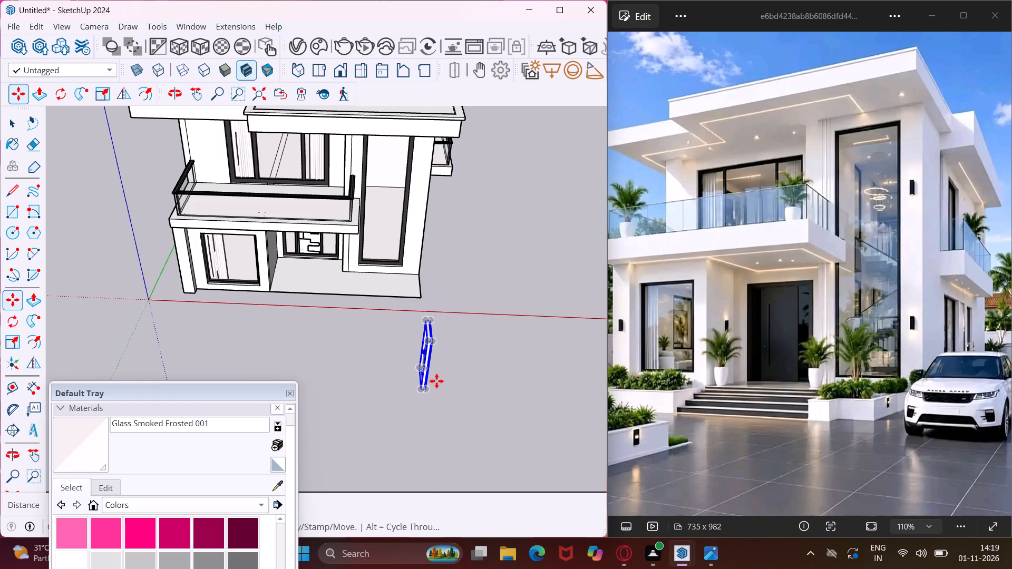
scroll(434, 384, "up", 7)
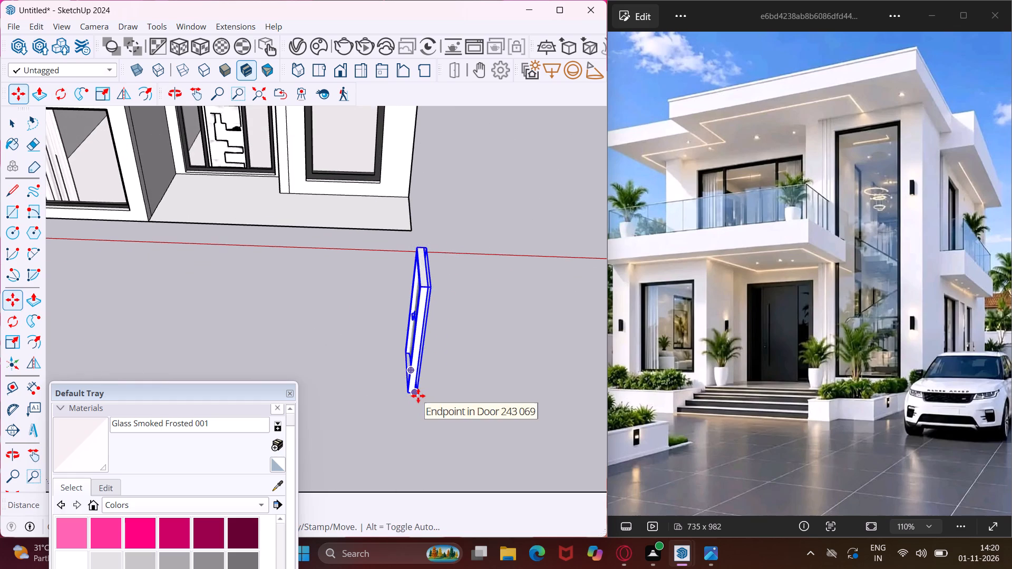
left_click(418, 396)
scroll(367, 366, "down", 19)
middle_click_drag(375, 358, 169, 329)
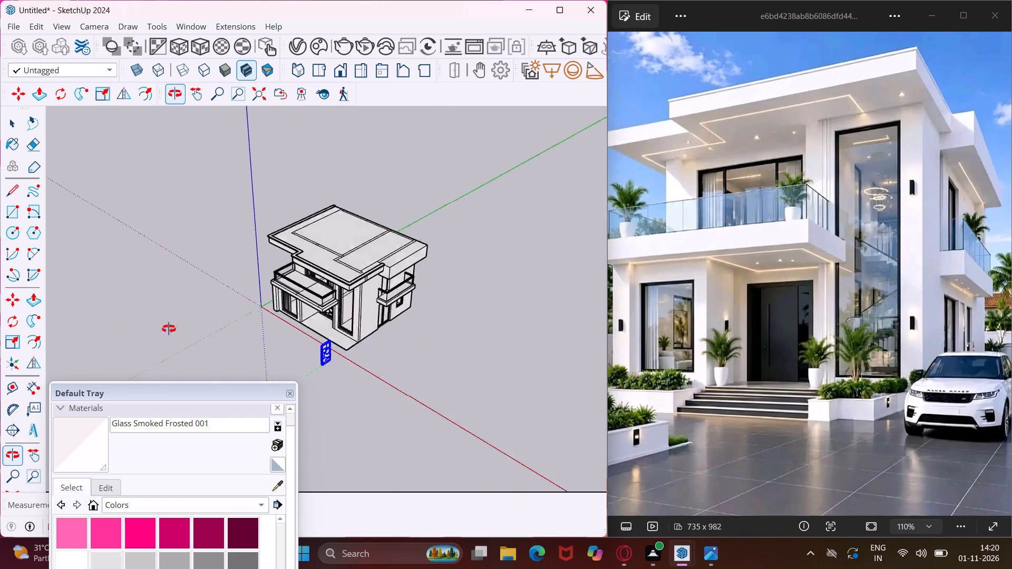
middle_click_drag(169, 329, 126, 300)
scroll(379, 278, "up", 4)
middle_click_drag(382, 290, 309, 372)
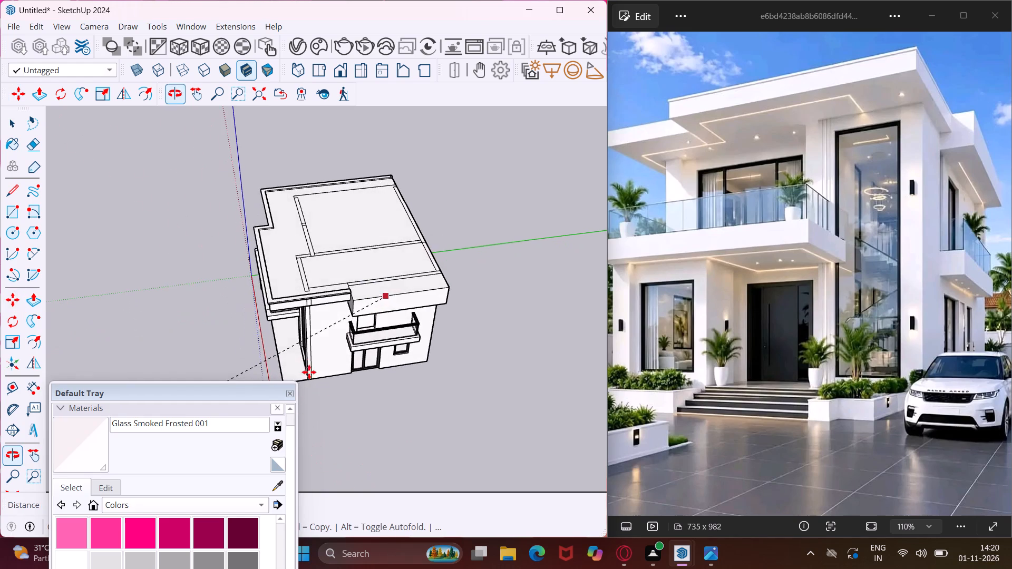
scroll(359, 341, "up", 5)
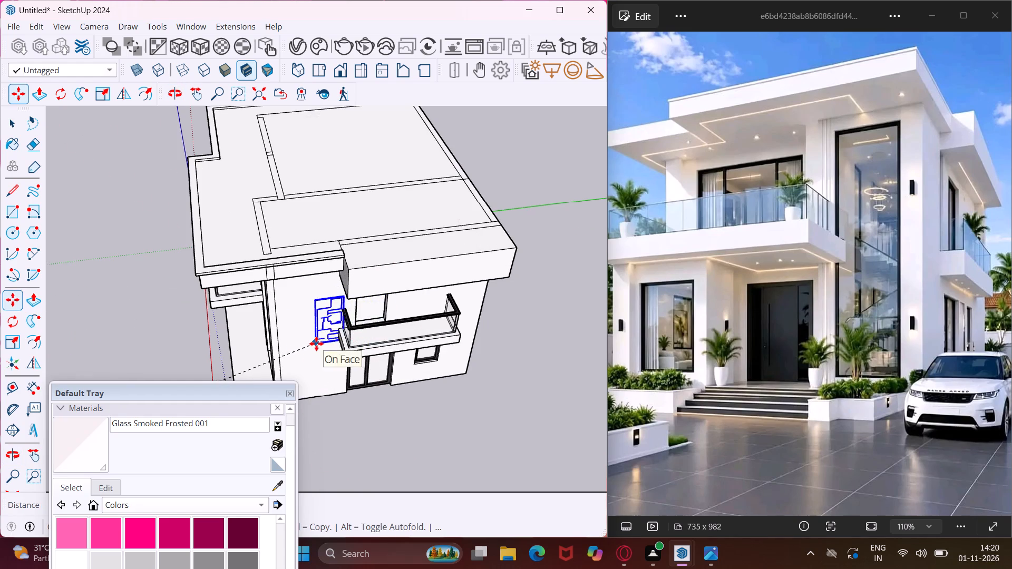
middle_click_drag(287, 365, 248, 391)
scroll(349, 337, "up", 13)
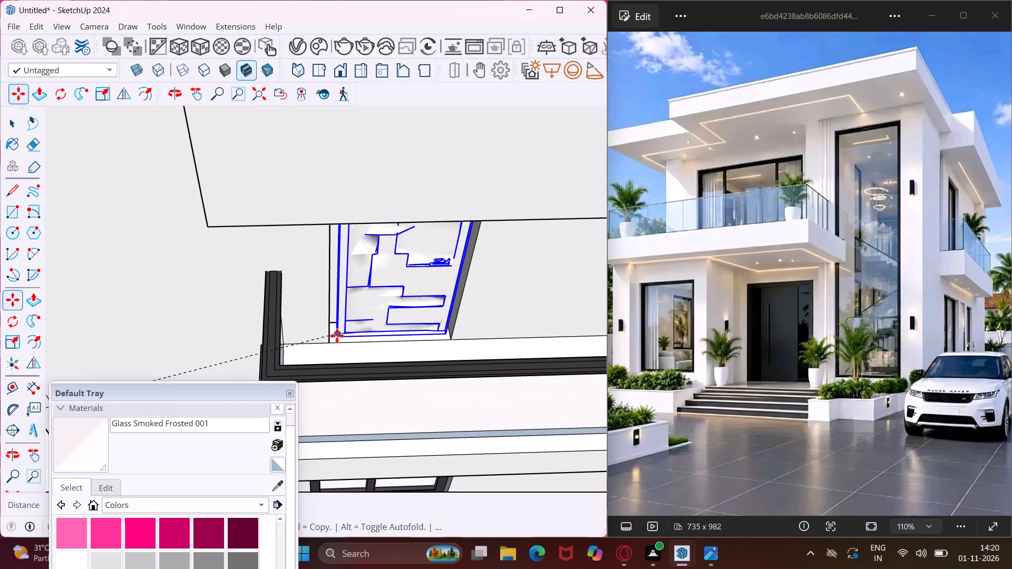
left_click(332, 341)
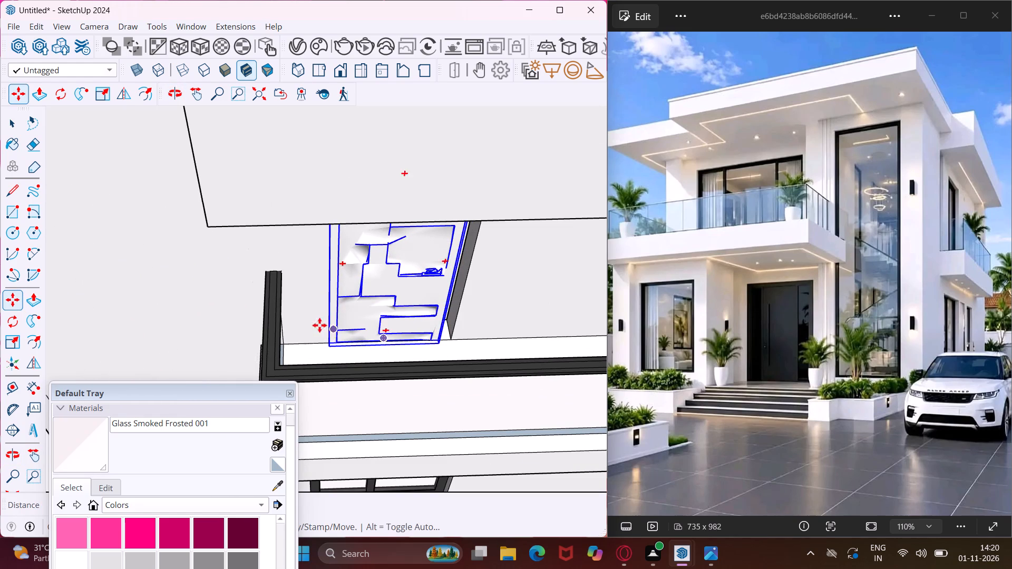
Scale the side balcony door's width along the red axis to fill the doorway opening.
middle_click_drag(314, 321, 271, 272)
scroll(279, 273, "down", 6)
middle_click_drag(287, 270, 306, 221)
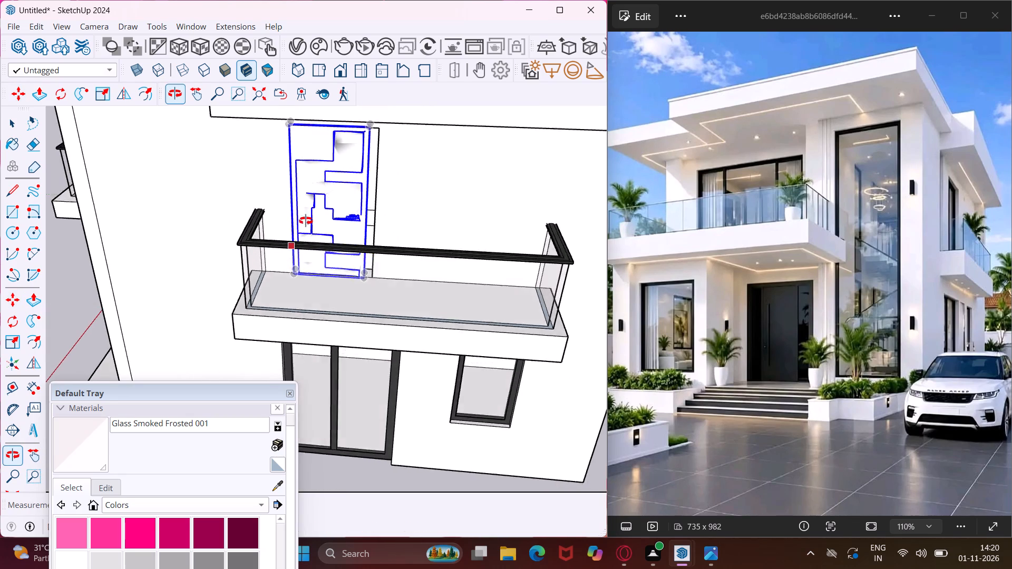
middle_click_drag(306, 221, 309, 215)
scroll(314, 212, "down", 4)
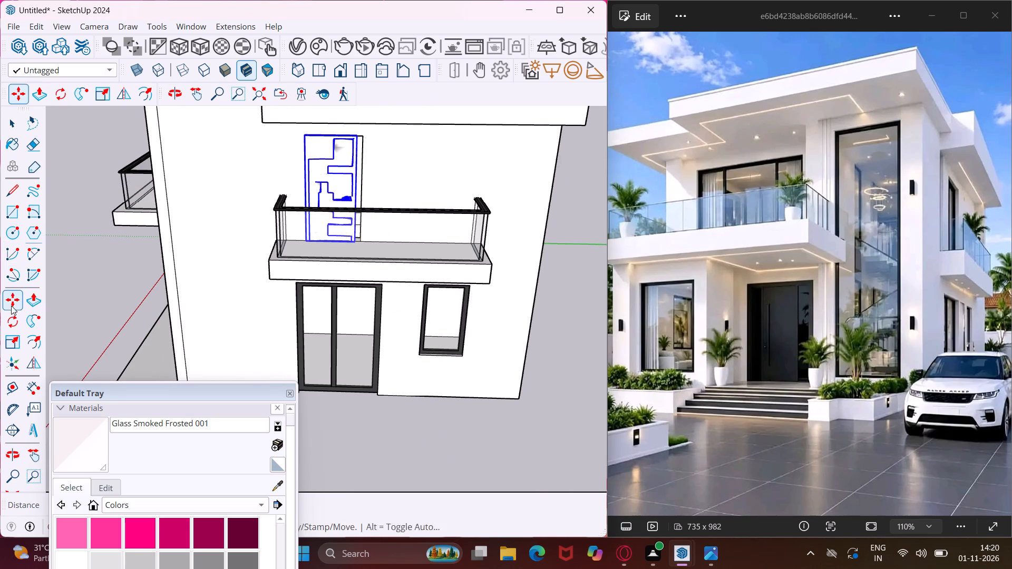
left_click(18, 337)
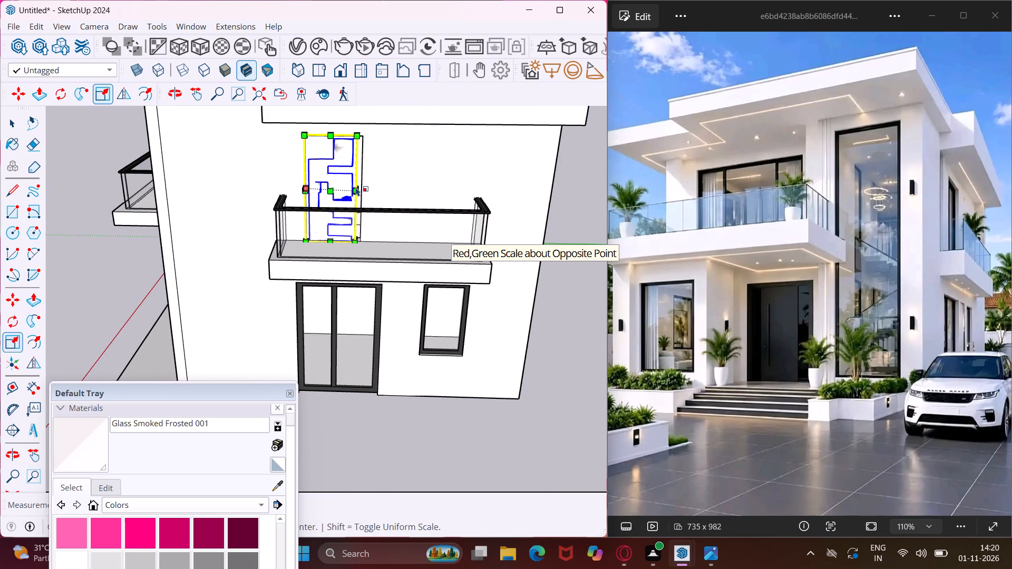
scroll(356, 187, "up", 3)
middle_click_drag(356, 187, 268, 231)
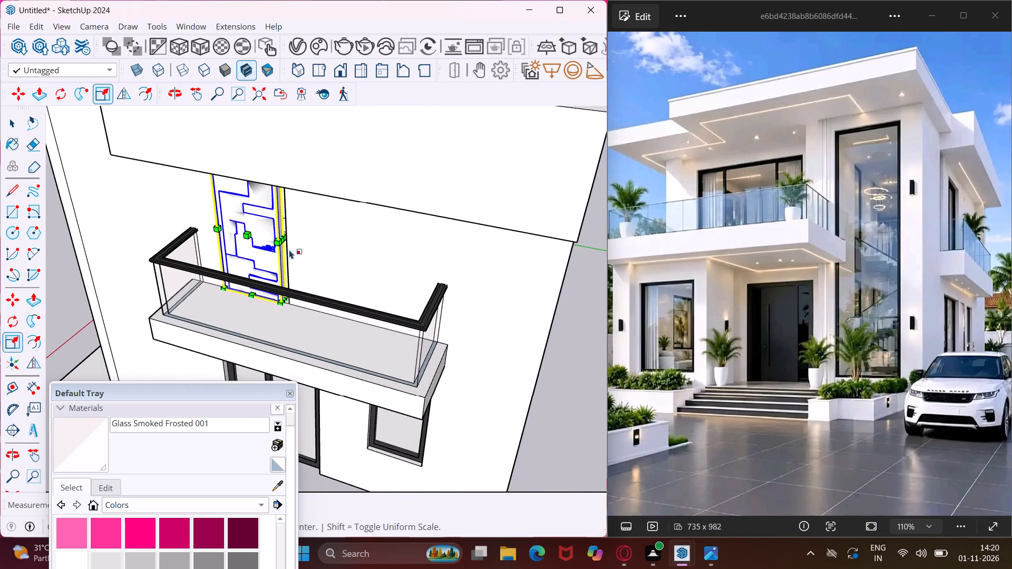
scroll(289, 250, "up", 4)
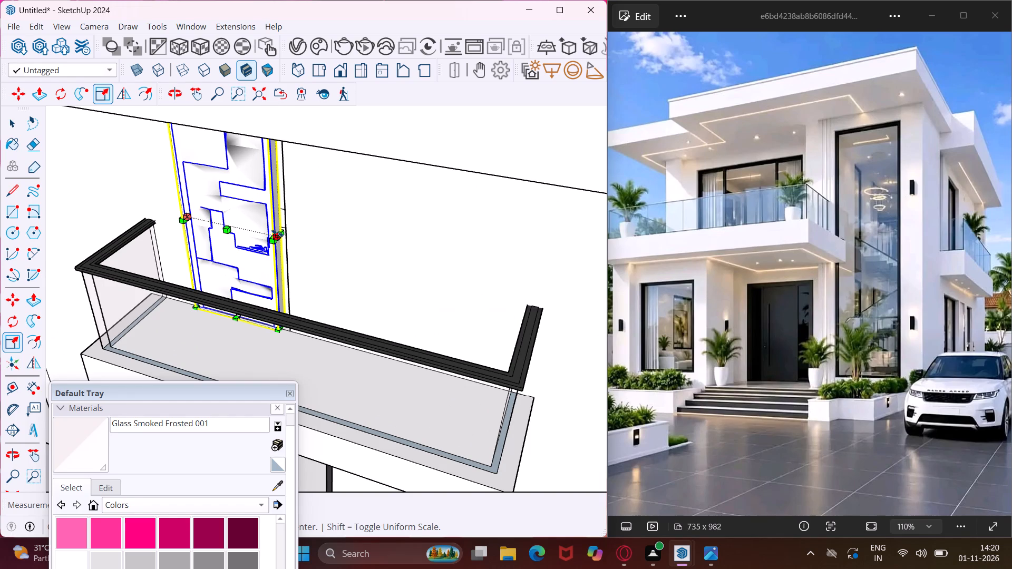
left_click(277, 233)
left_click(286, 233)
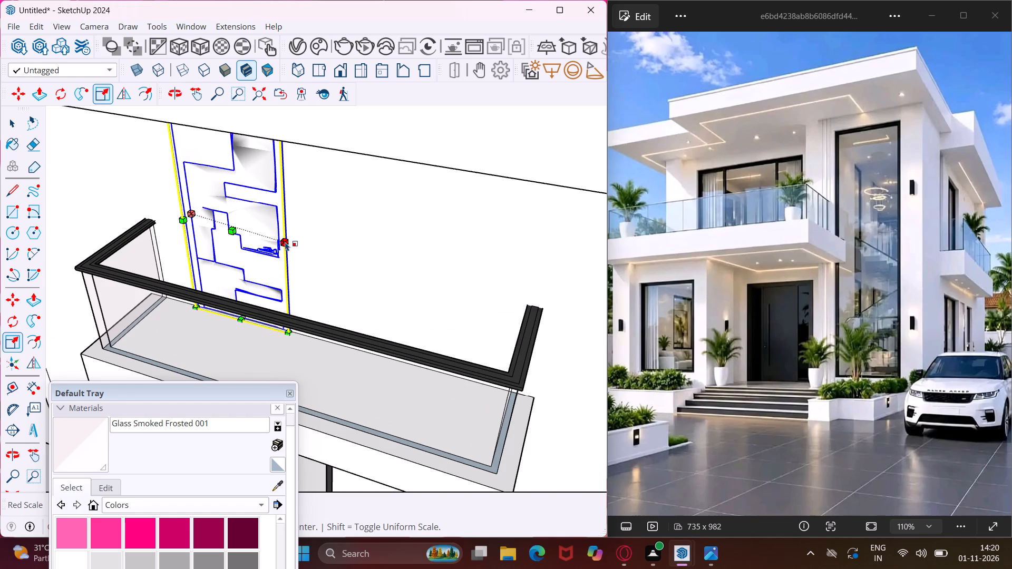
key("Escape")
key("space")
scroll(303, 256, "down", 2)
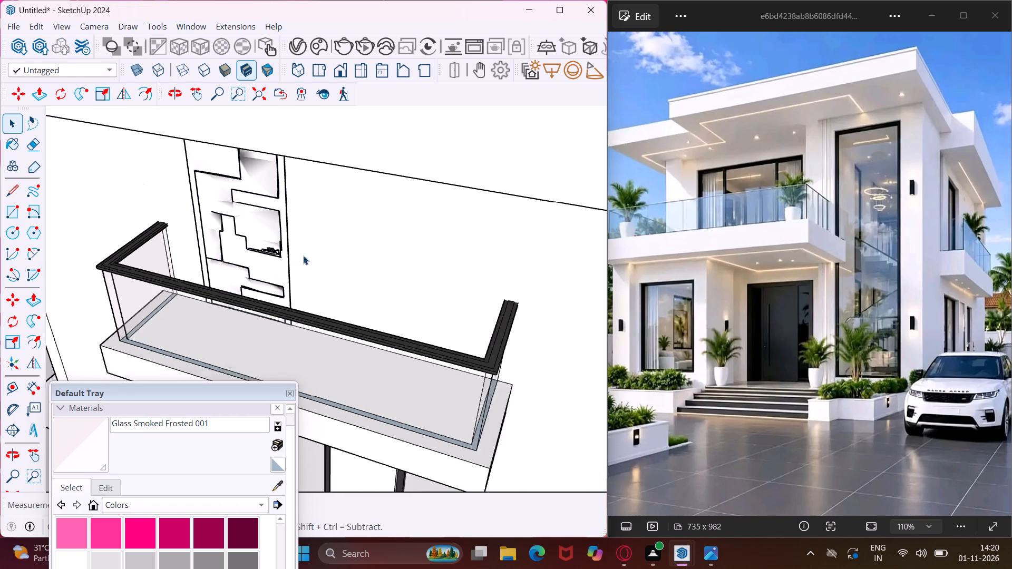
Inspect the house from the side and front, and from below the balcony and roof overhangs.
scroll(303, 256, "down", 10)
middle_click_drag(308, 257, 545, 243)
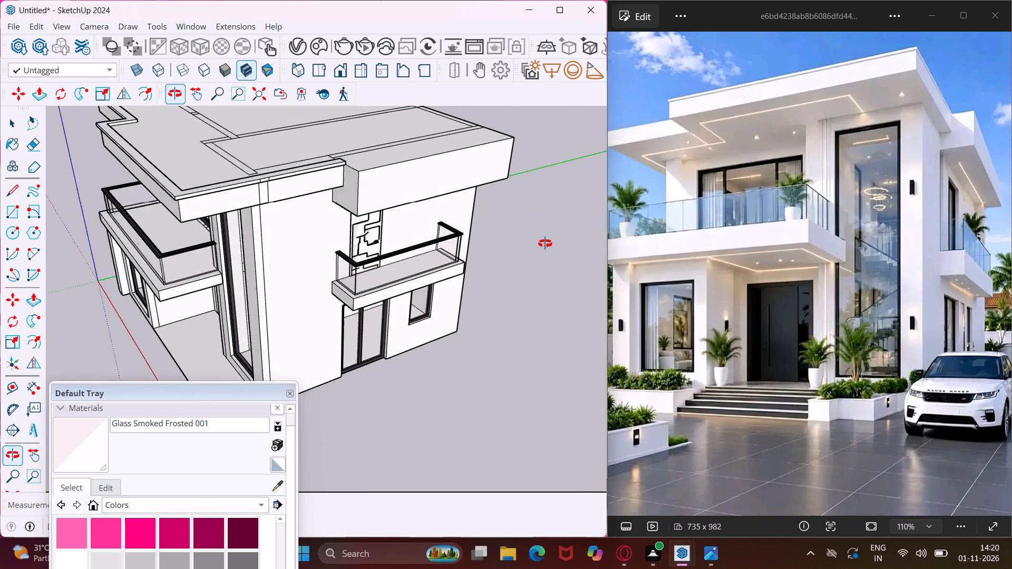
middle_click_drag(545, 243, 577, 251)
scroll(466, 293, "down", 6)
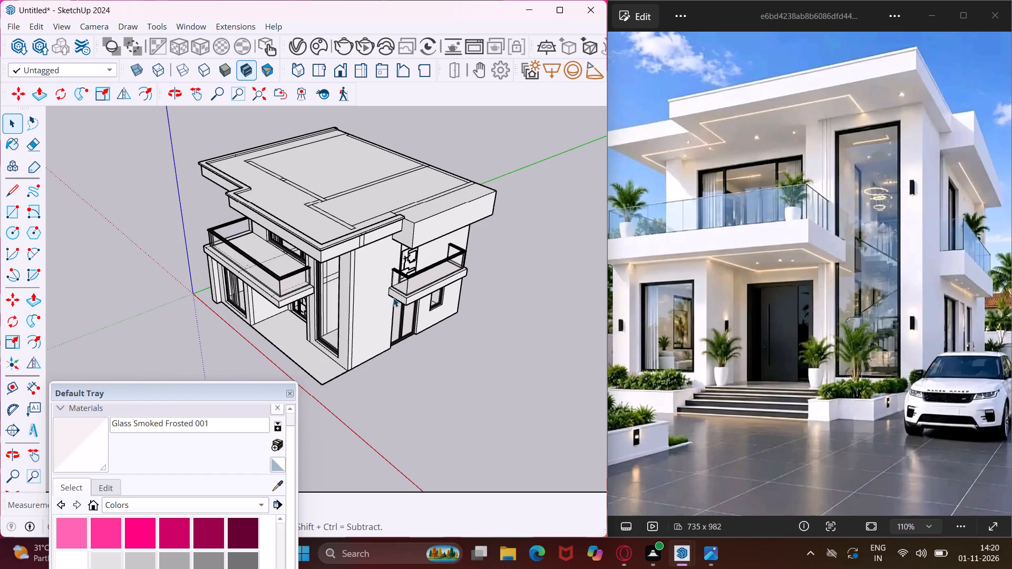
middle_click_drag(394, 298, 588, 224)
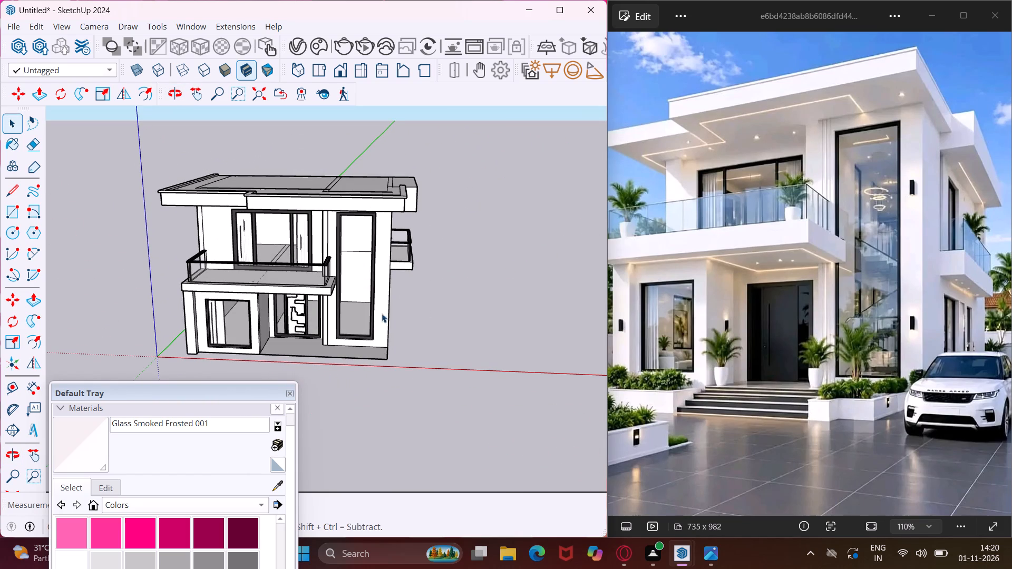
middle_click_drag(379, 315, 449, 162)
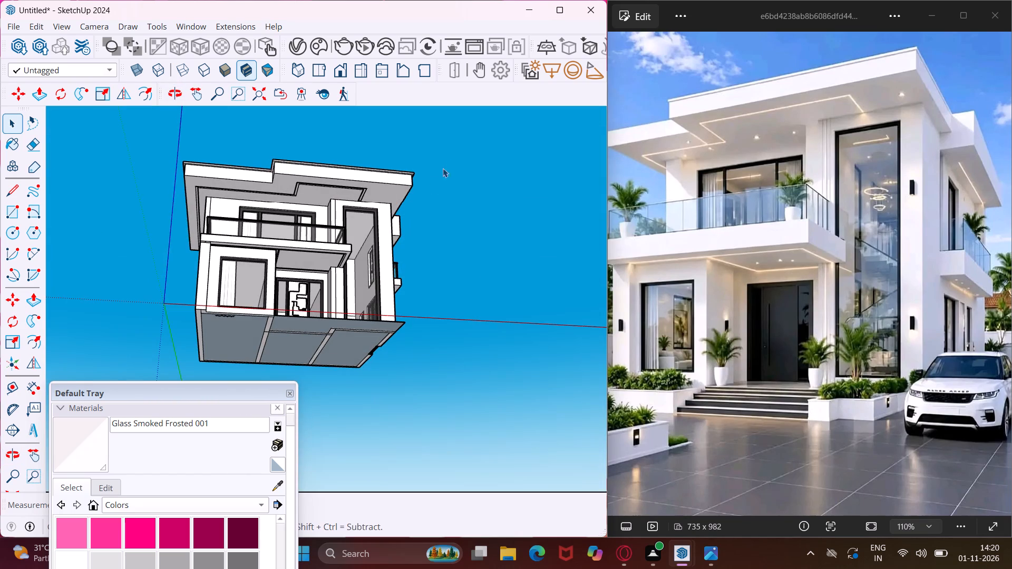
scroll(334, 217, "up", 8)
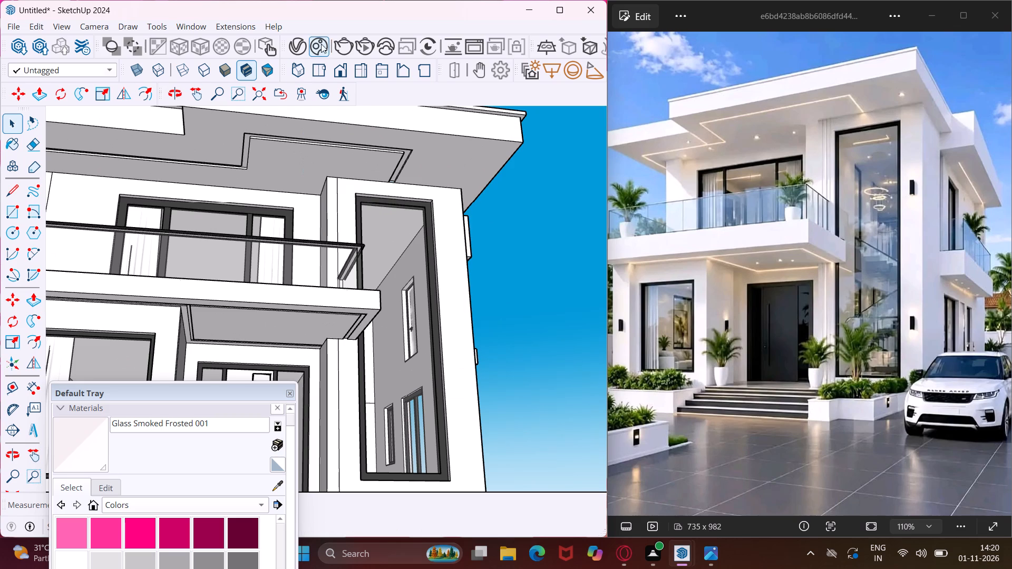
Create a new Emissive material in the V-Ray Asset Editor.
left_click(305, 46)
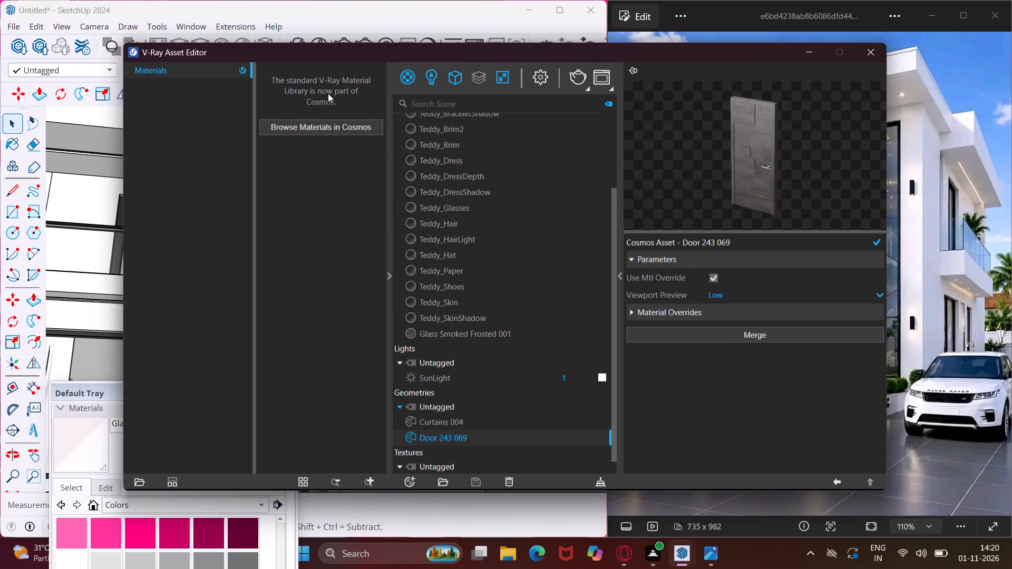
left_click(337, 126)
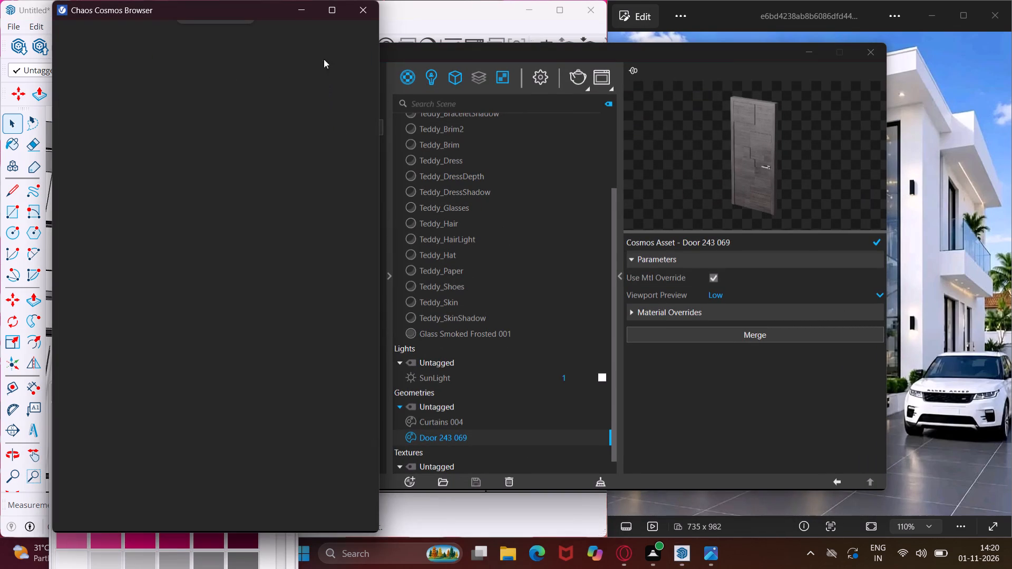
left_click(303, 16)
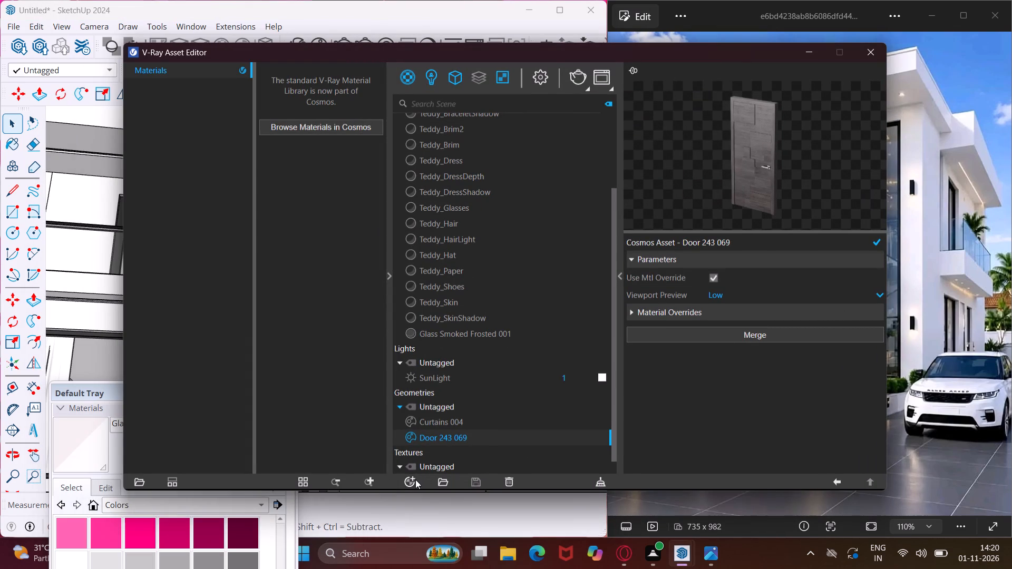
left_click(415, 479)
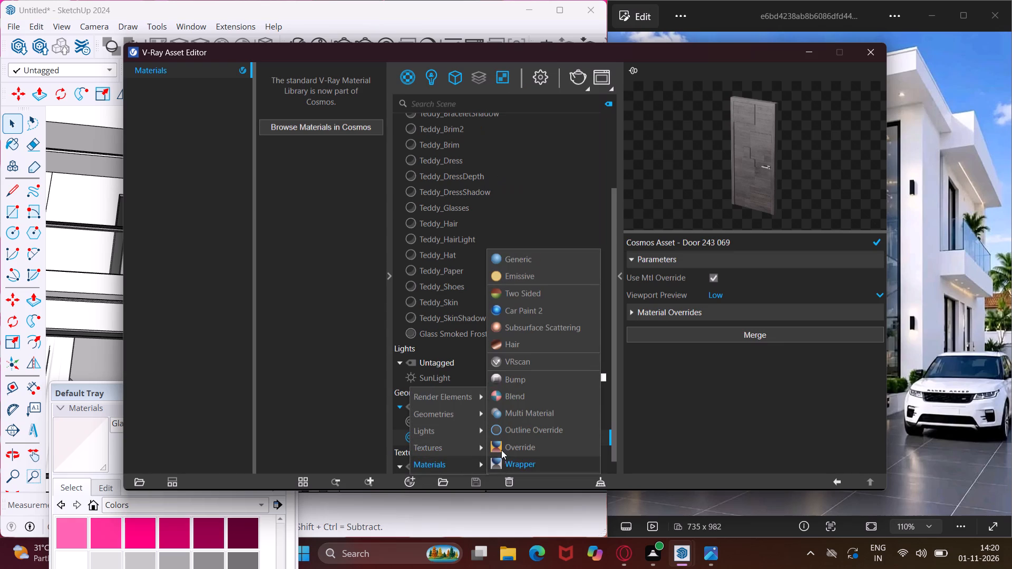
left_click(497, 284)
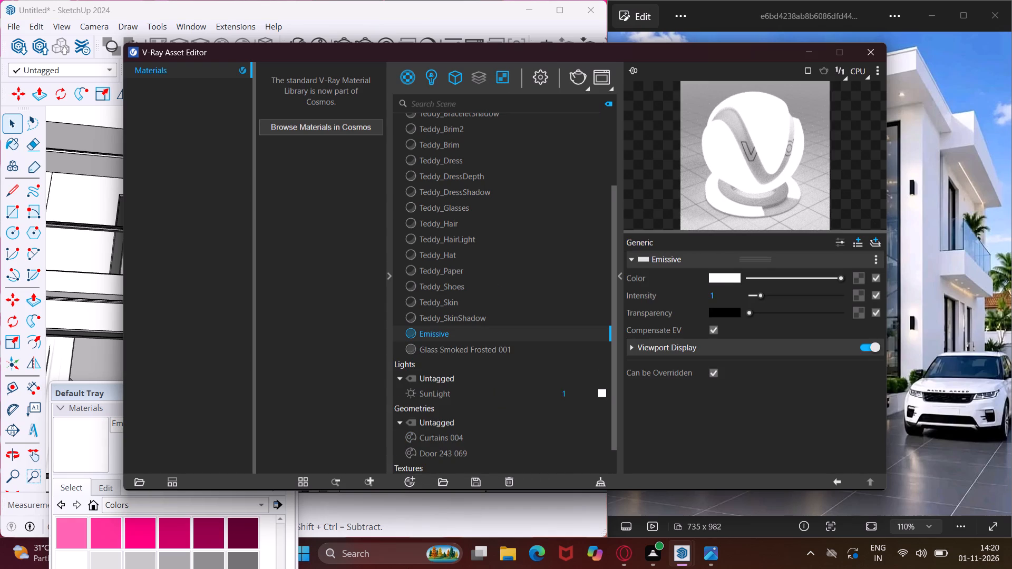
Set the Emissive material's colour to pale yellow, RGB 0.925, 0.918, 0.711, and its intensity to 5.1.
left_click(734, 276)
left_click(481, 198)
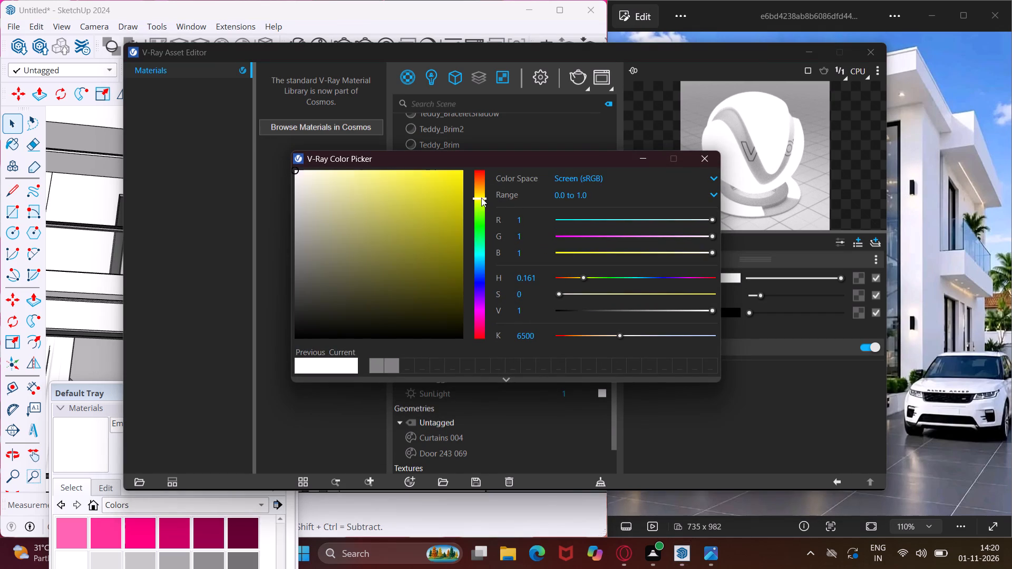
left_click(334, 183)
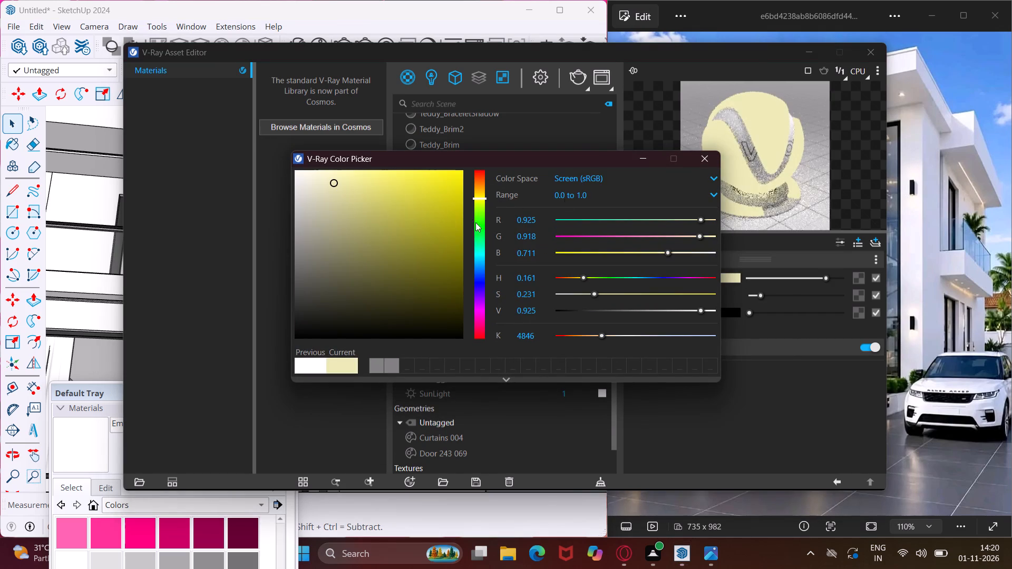
left_click(649, 160)
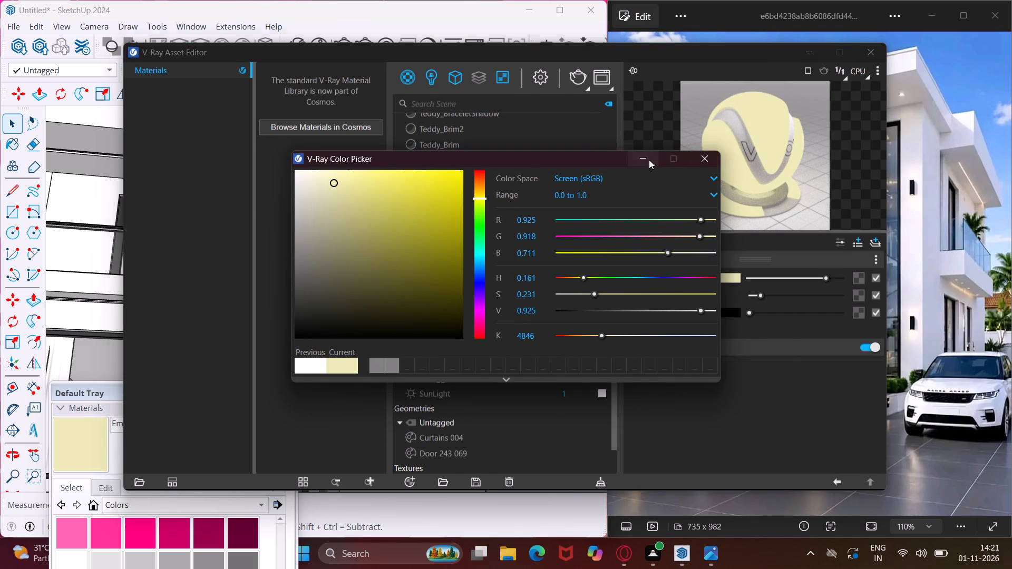
left_click_drag(758, 299, 797, 297)
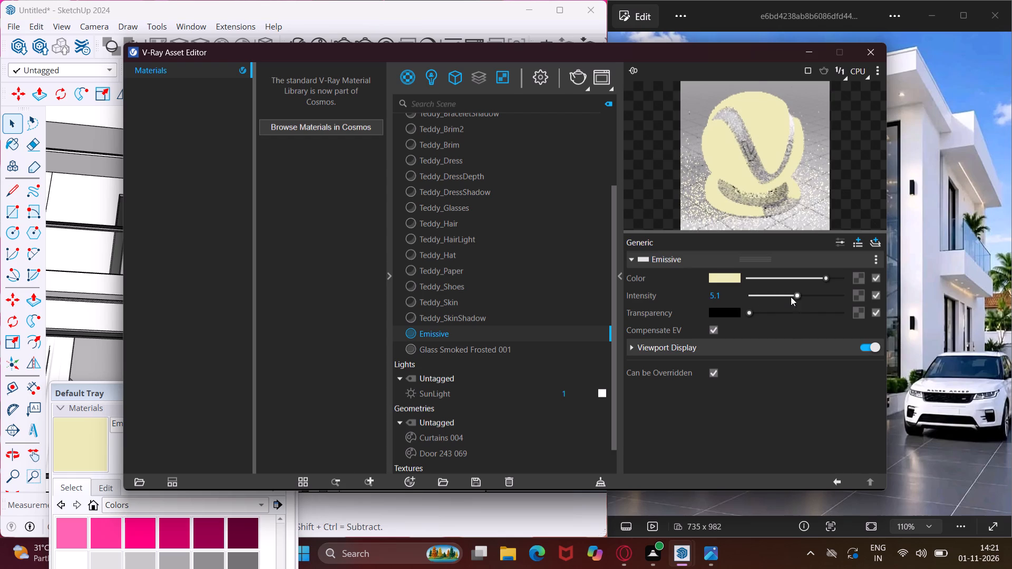
double_click(512, 330)
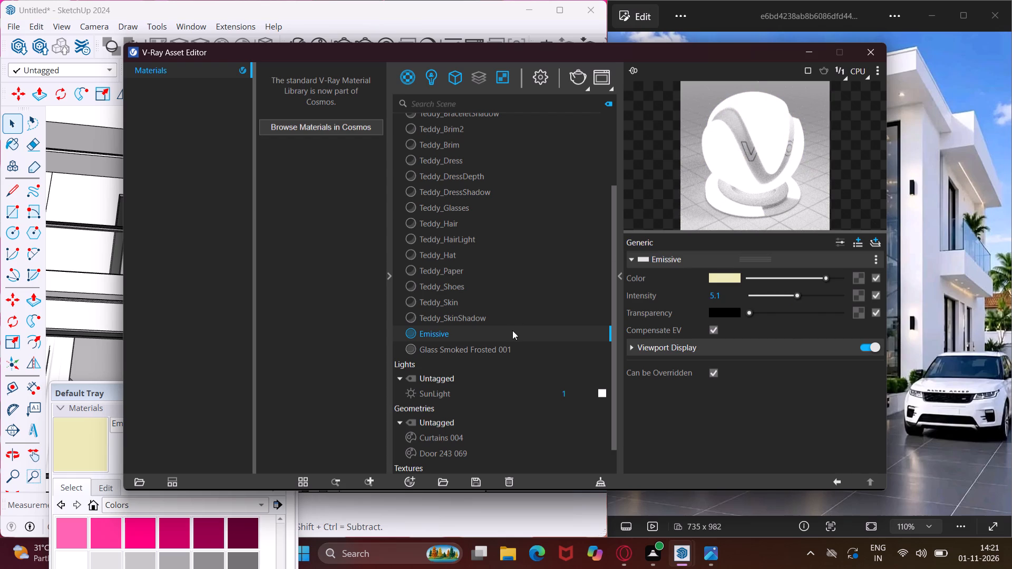
left_click(807, 50)
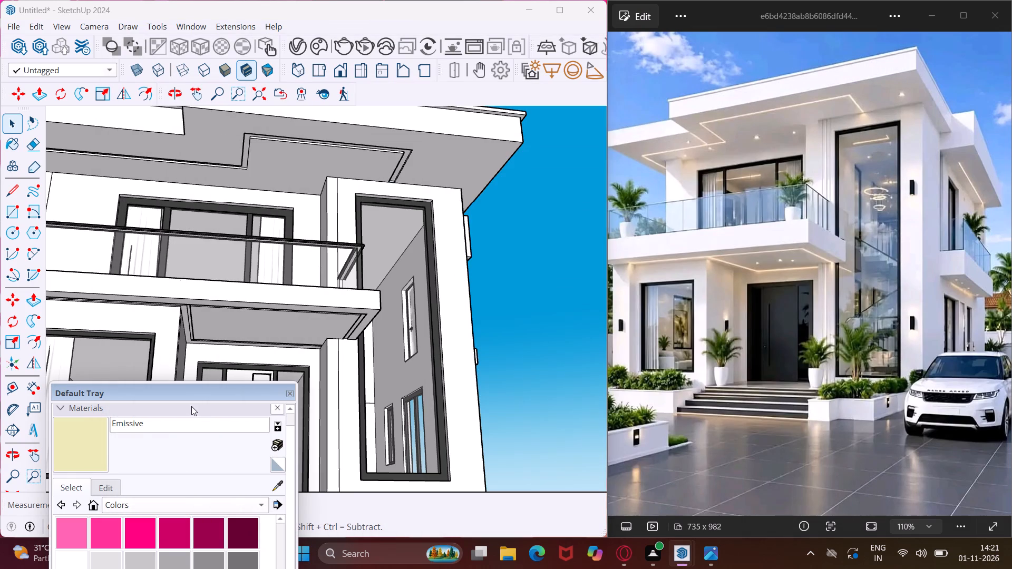
Paint the inner and outer groove faces at the front corner of the balcony's underside with the Emissive material.
left_click(90, 454)
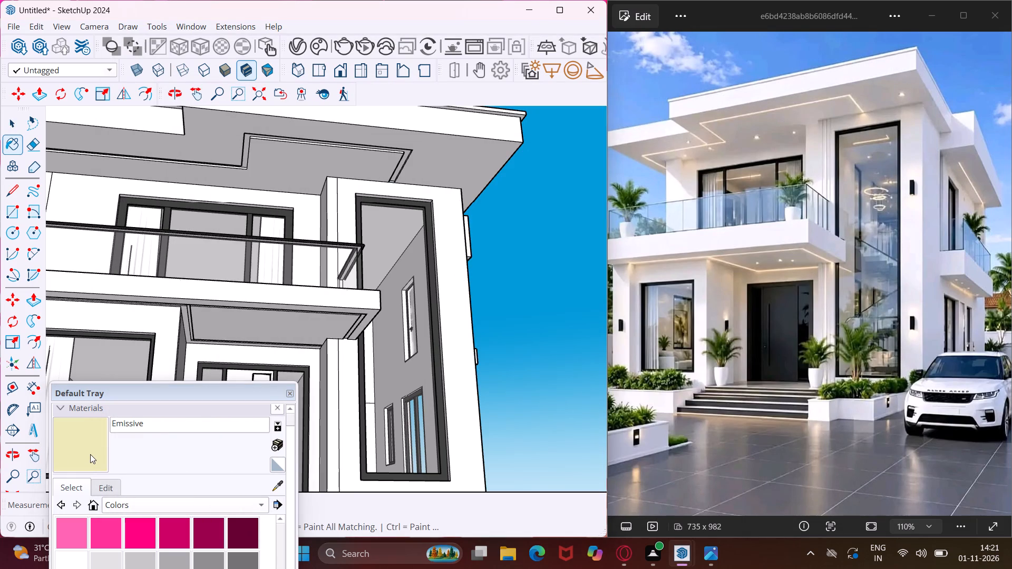
scroll(329, 311, "up", 9)
scroll(373, 315, "up", 5)
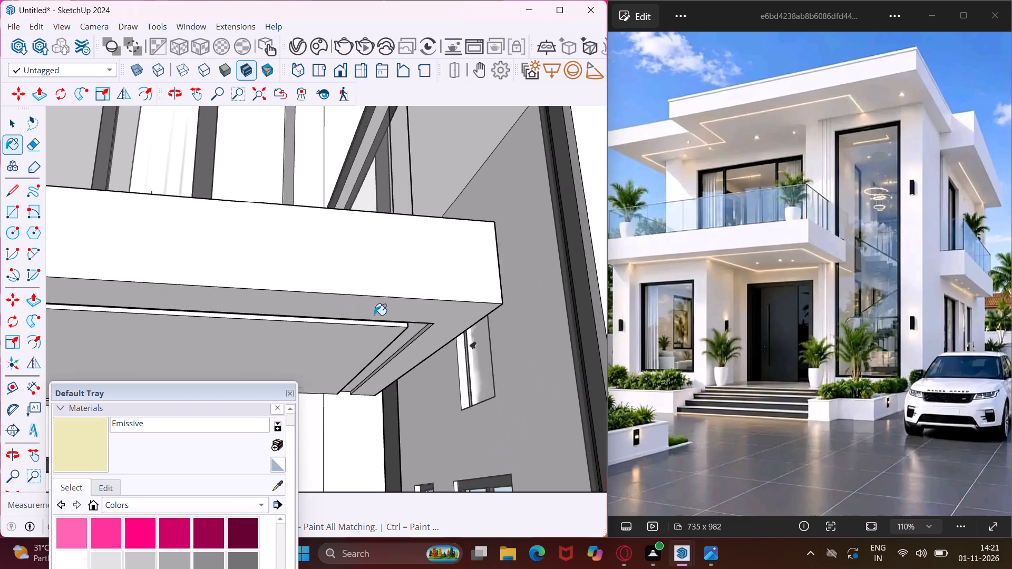
scroll(405, 327, "up", 5)
middle_click_drag(409, 327, 304, 291)
scroll(304, 290, "up", 7)
left_click(276, 281)
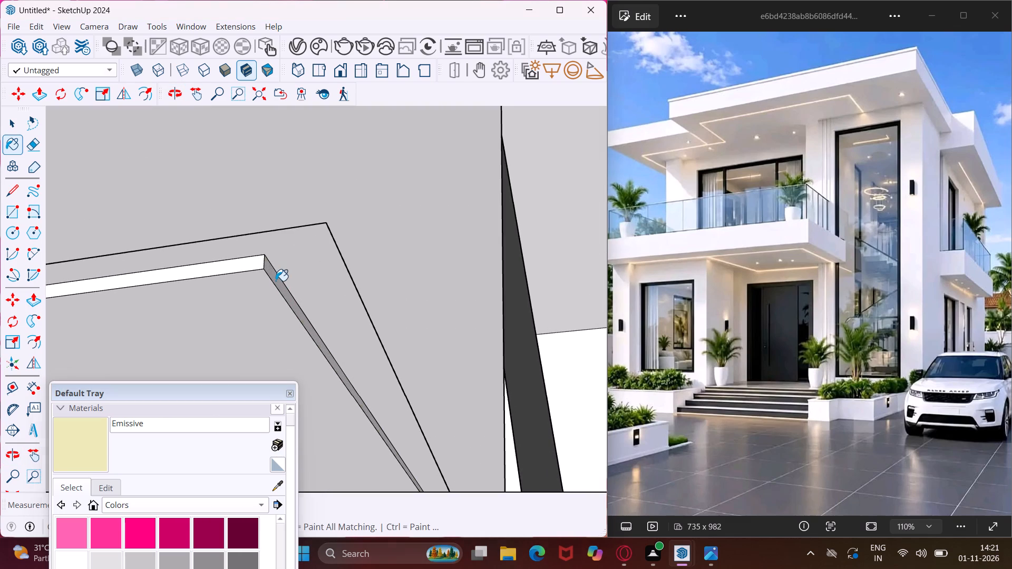
left_click(251, 268)
middle_click_drag(251, 268, 410, 264)
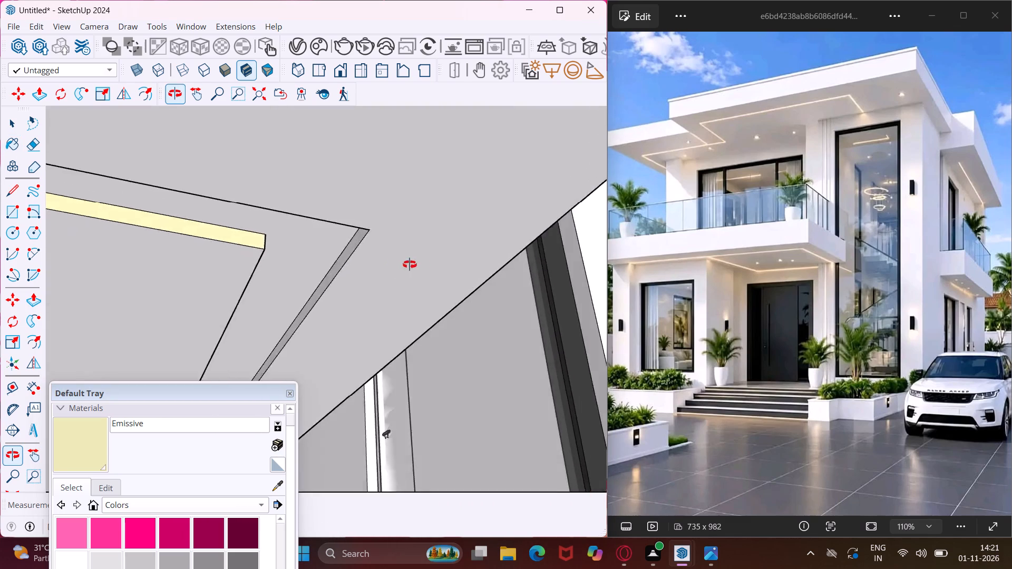
middle_click_drag(410, 264, 573, 272)
scroll(351, 260, "up", 3)
left_click(349, 256)
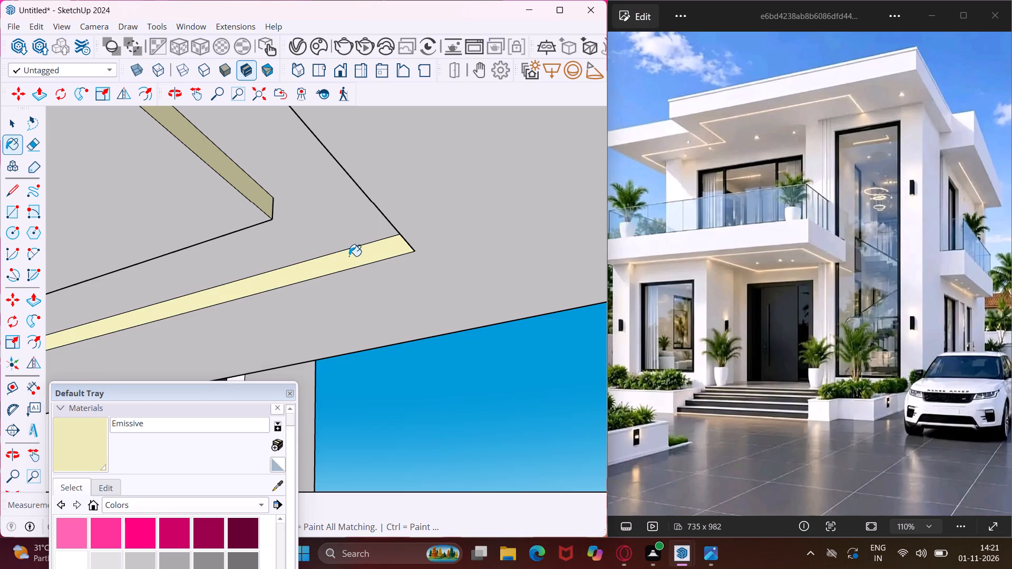
middle_click_drag(349, 256, 619, 261)
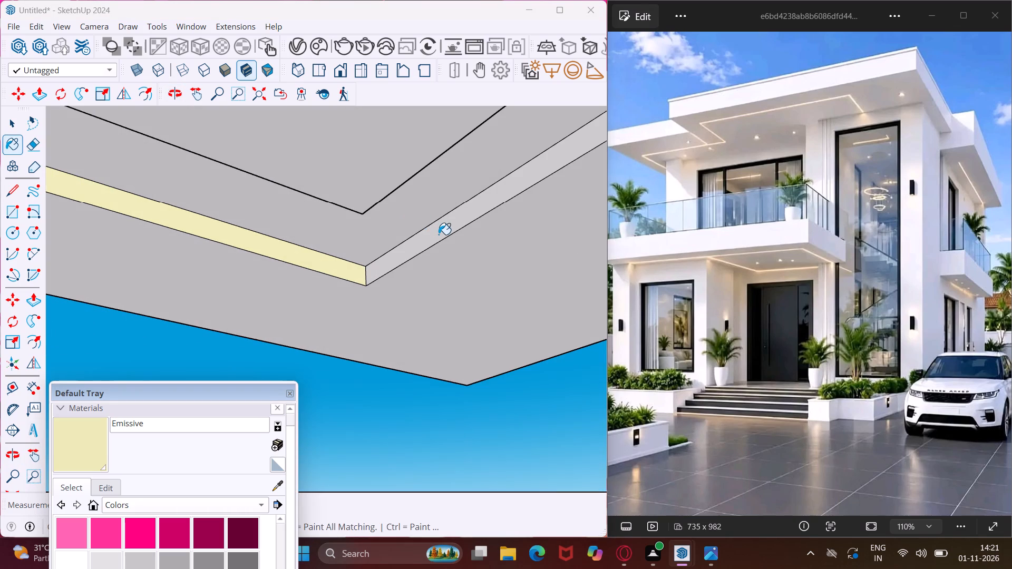
left_click(439, 234)
Paint the groove faces at the opposite end of the balcony's underside, near the projecting ground-floor wall, with the Emissive material.
middle_click_drag(453, 236, 32, 306)
scroll(134, 249, "down", 3)
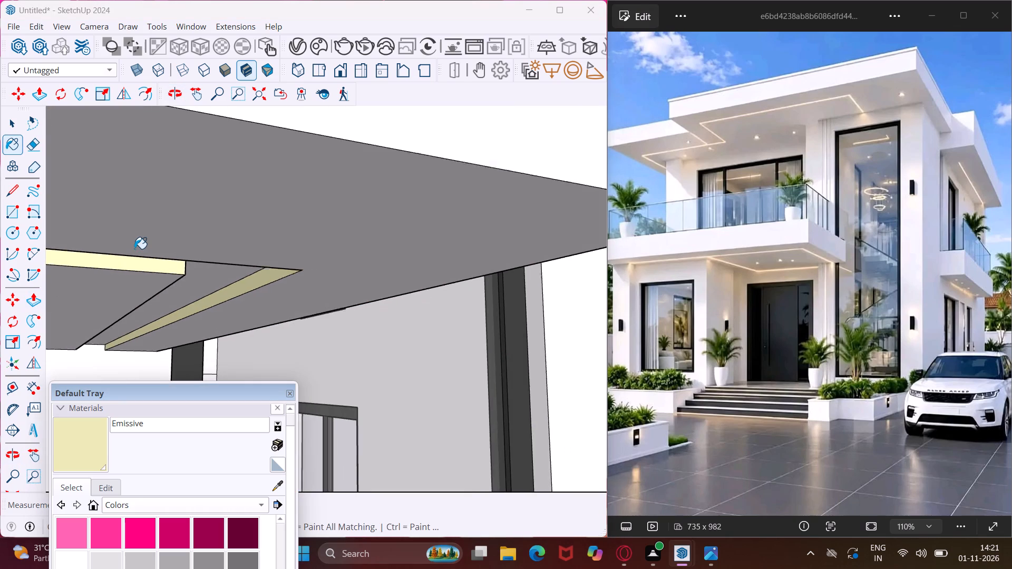
scroll(134, 249, "down", 20)
scroll(147, 230, "down", 6)
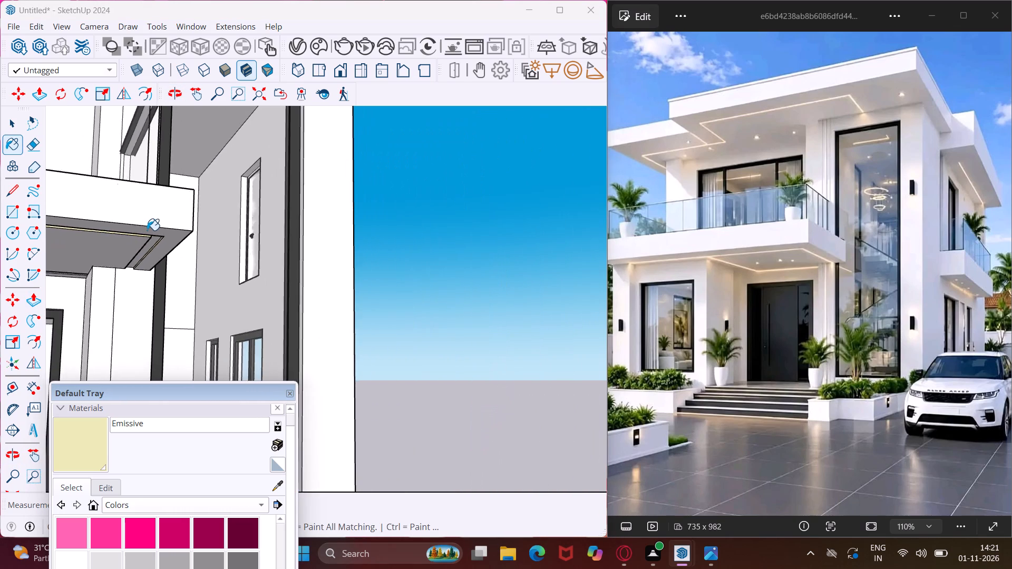
scroll(147, 230, "down", 20)
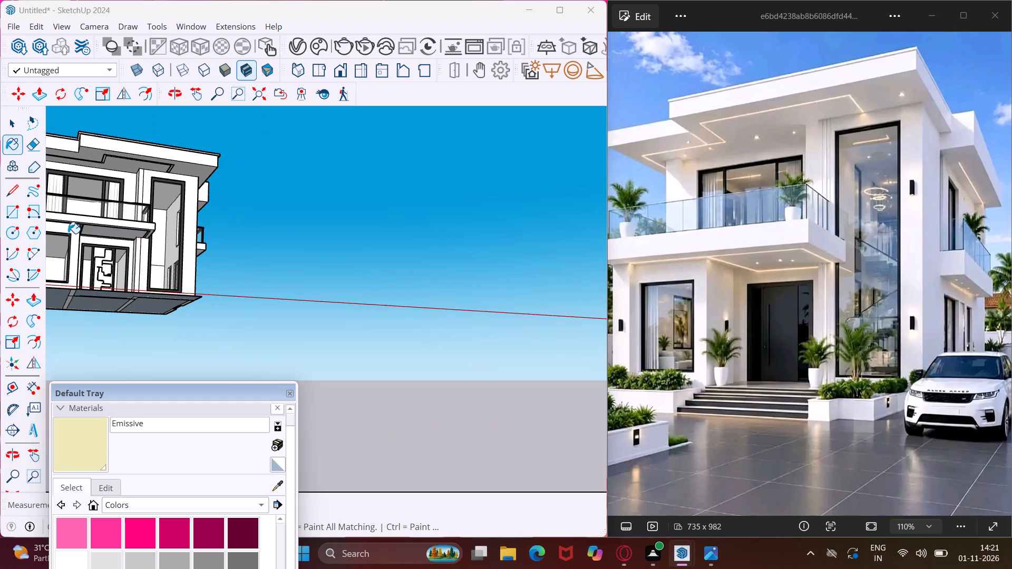
middle_click_drag(77, 228, 266, 242)
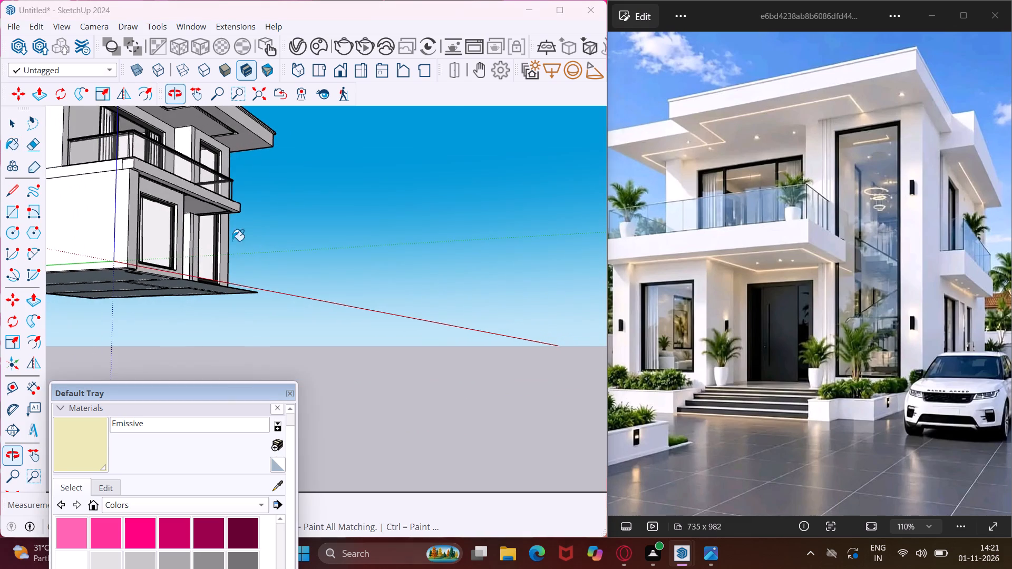
scroll(170, 195, "up", 15)
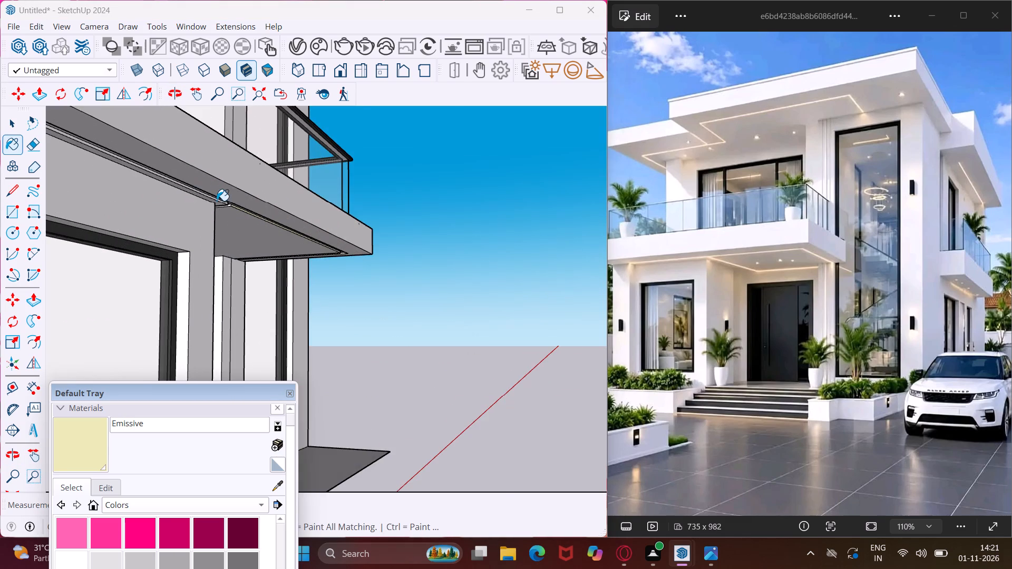
scroll(217, 201, "up", 18)
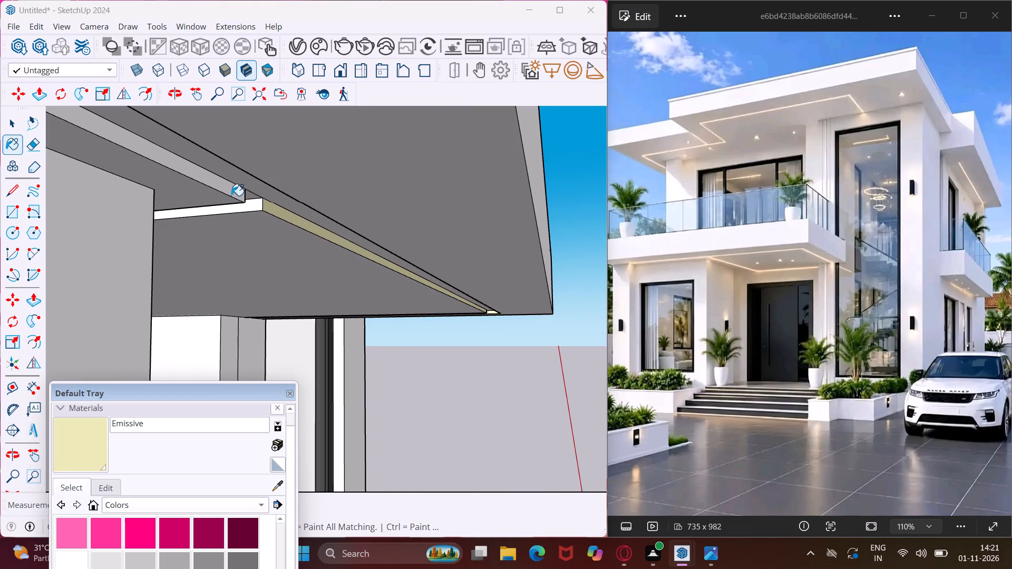
left_click(230, 194)
middle_click_drag(258, 191, 362, 188)
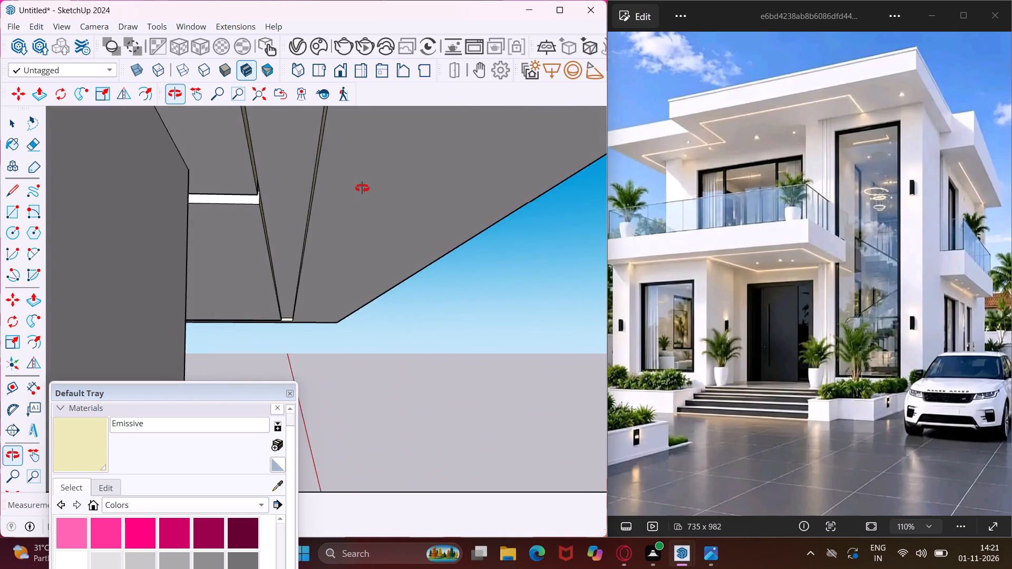
middle_click_drag(362, 188, 334, 217)
scroll(257, 205, "up", 8)
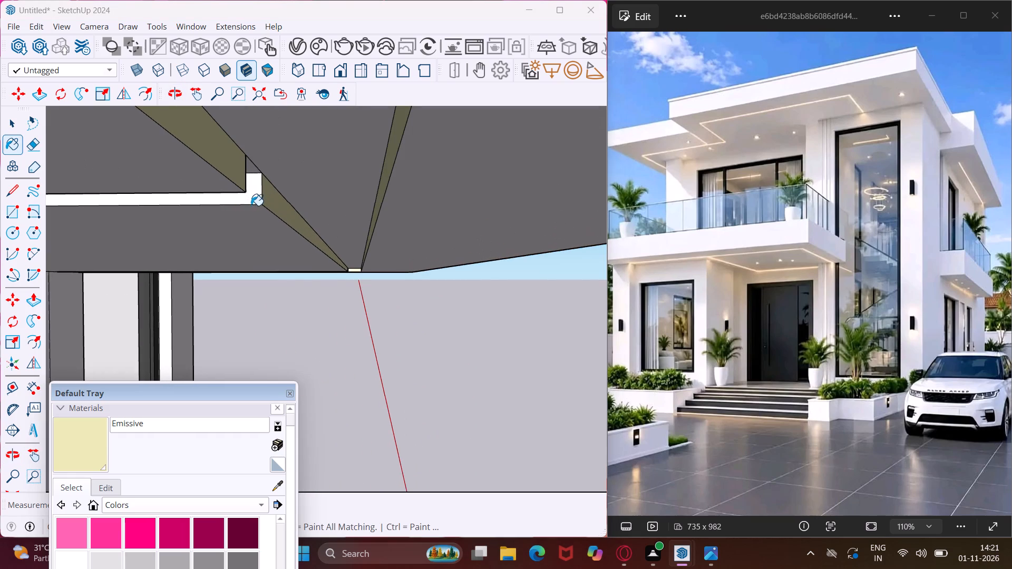
left_click(250, 199)
Paint the groove's side face, short end face and rear face beside the entrance wall with the Emissive material.
middle_click_drag(250, 199, 0, 162)
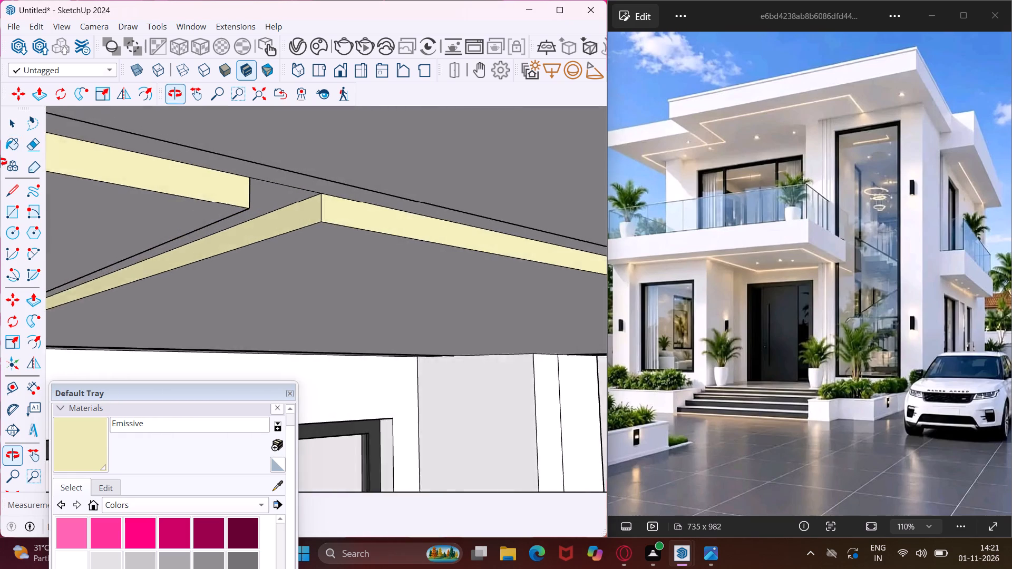
middle_click_drag(0, 162, 0, 164)
middle_click_drag(198, 215, 44, 200)
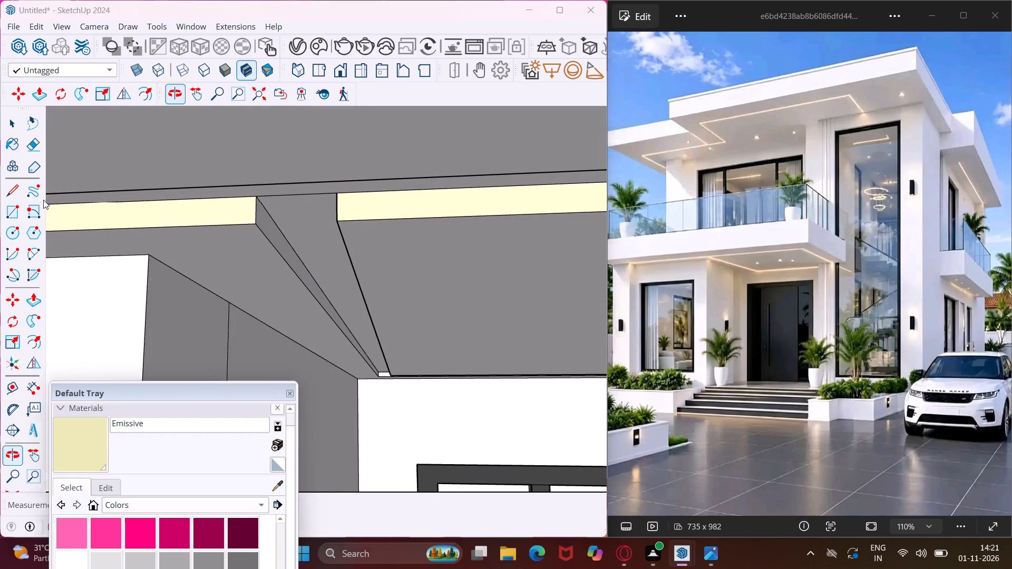
scroll(277, 268, "up", 3)
left_click(316, 283)
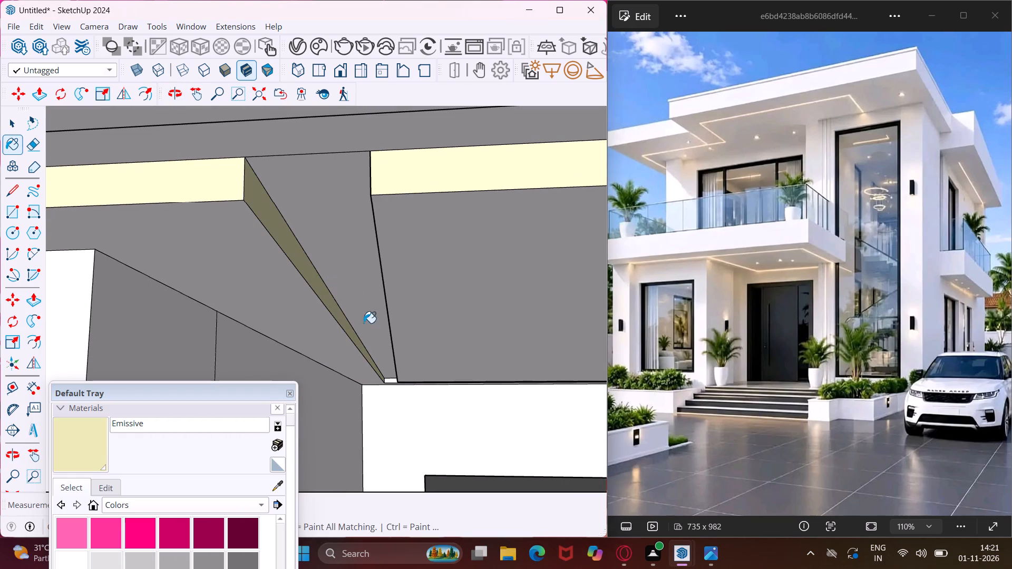
scroll(396, 388, "up", 13)
left_click(386, 368)
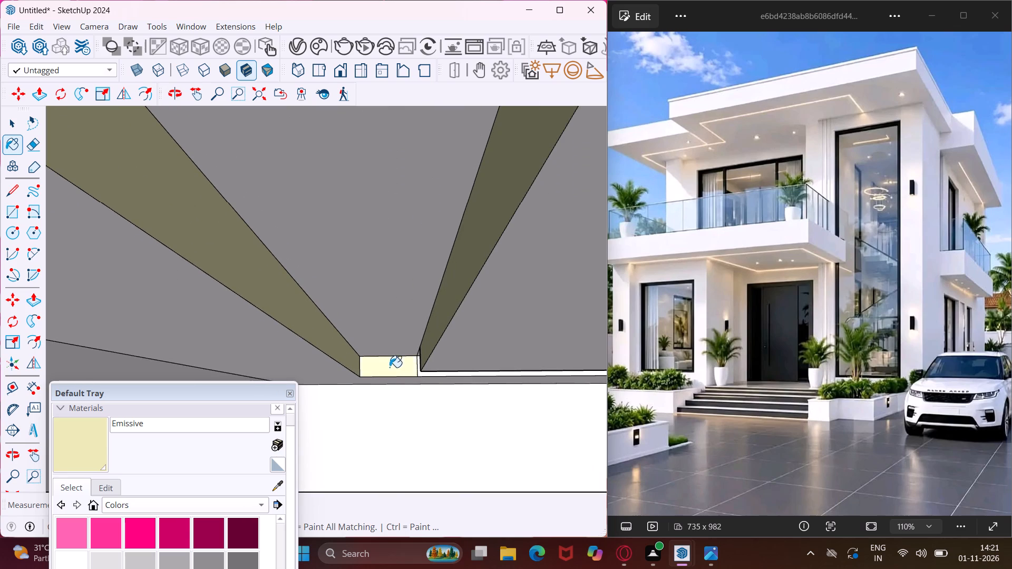
left_click(421, 375)
middle_click_drag(422, 375, 332, 323)
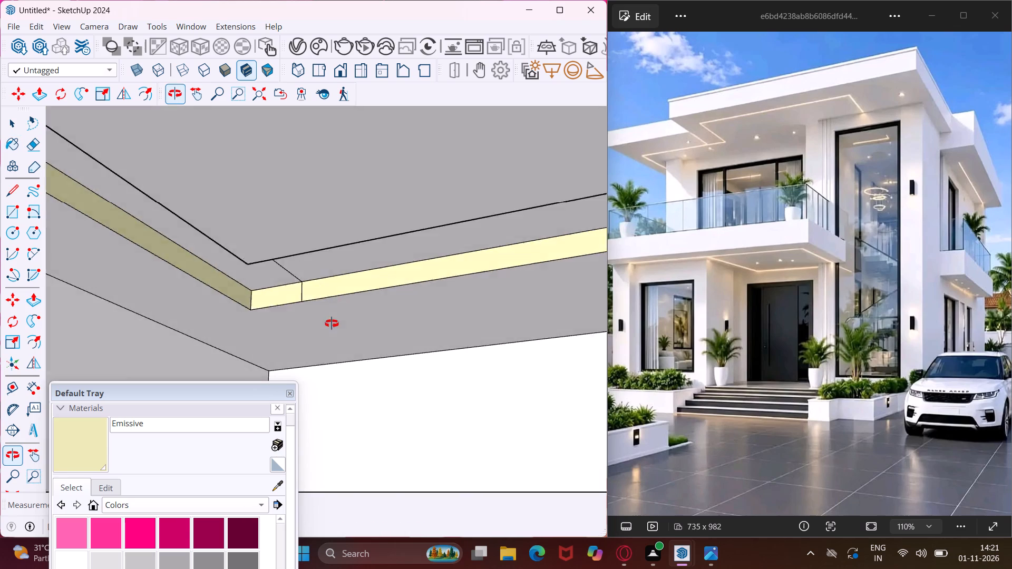
Paint the remaining dark groove side face at the corner of the balcony's underside with the Emissive material.
middle_click_drag(332, 323, 161, 335)
scroll(181, 321, "down", 3)
middle_click_drag(184, 319, 230, 327)
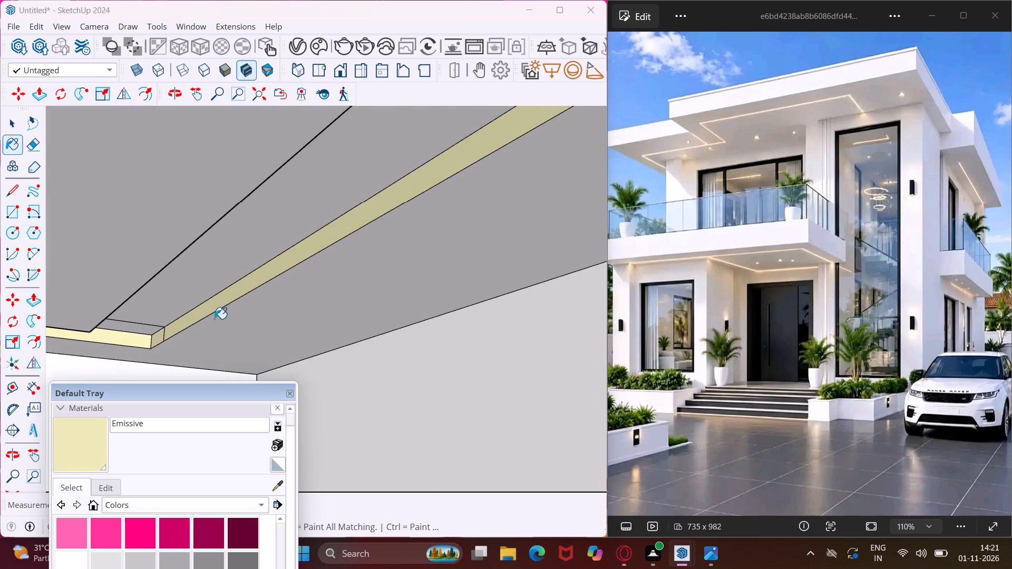
scroll(110, 279, "up", 10)
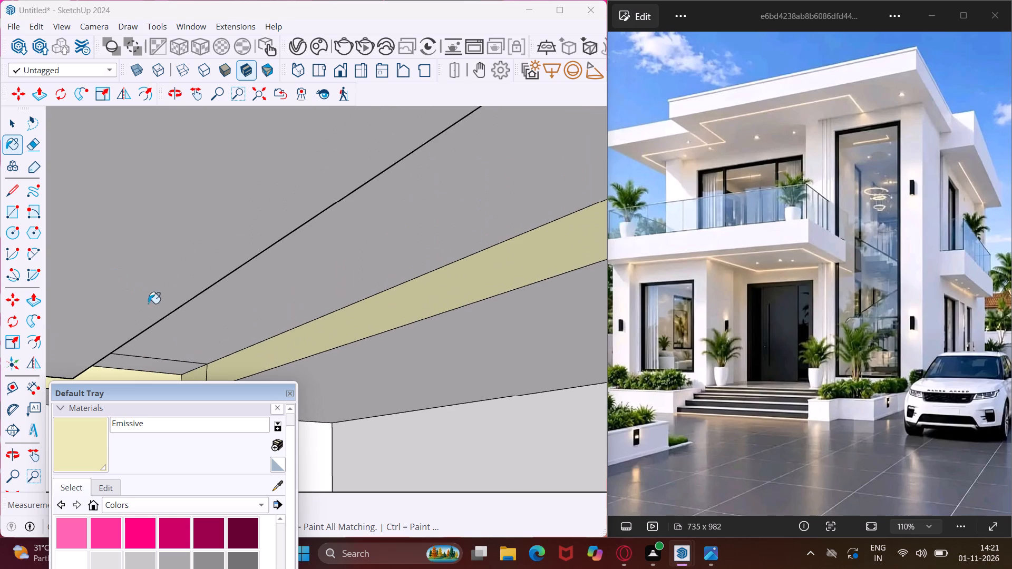
middle_click_drag(171, 316, 102, 300)
left_click(85, 304)
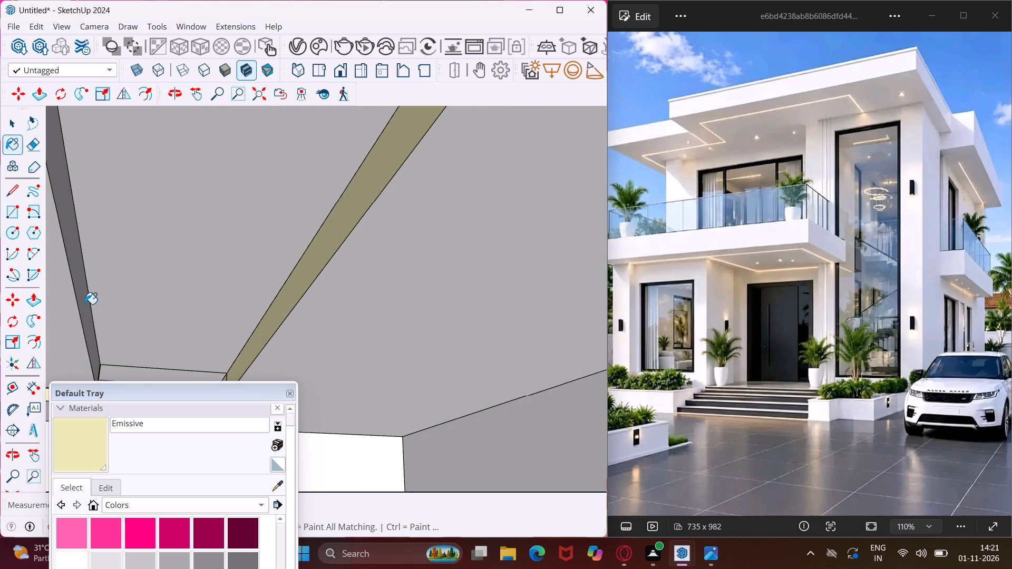
Paint the side and front faces of the roof underside's groove near the tall window with the Emissive material.
middle_click_drag(86, 305, 347, 323)
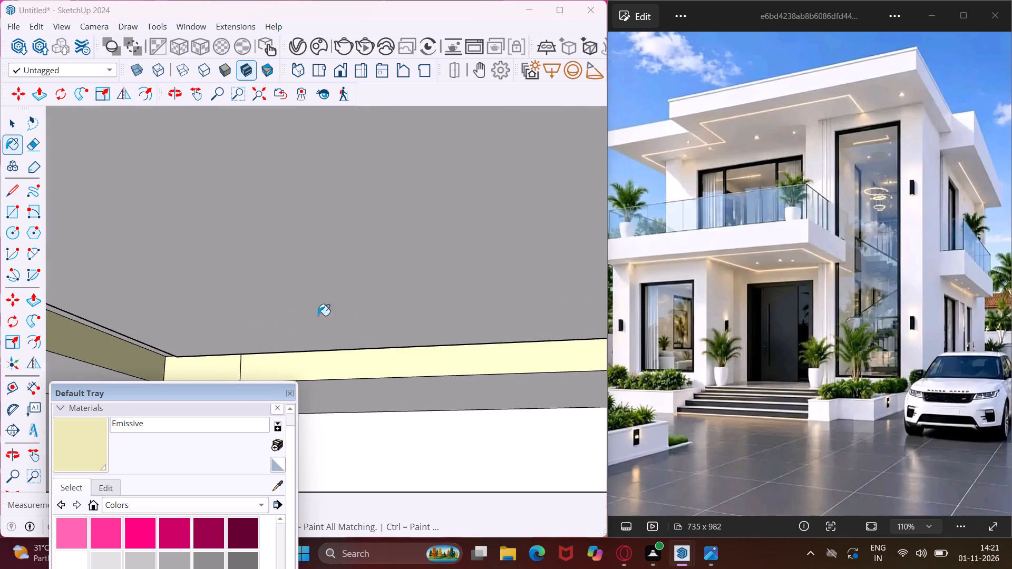
scroll(279, 306, "down", 18)
scroll(278, 298, "down", 8)
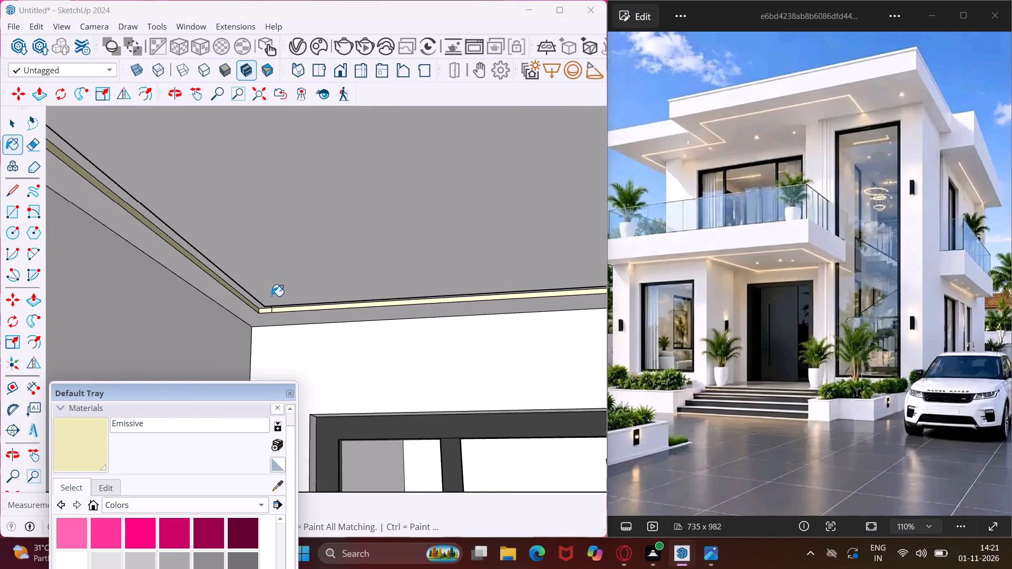
scroll(271, 296, "down", 18)
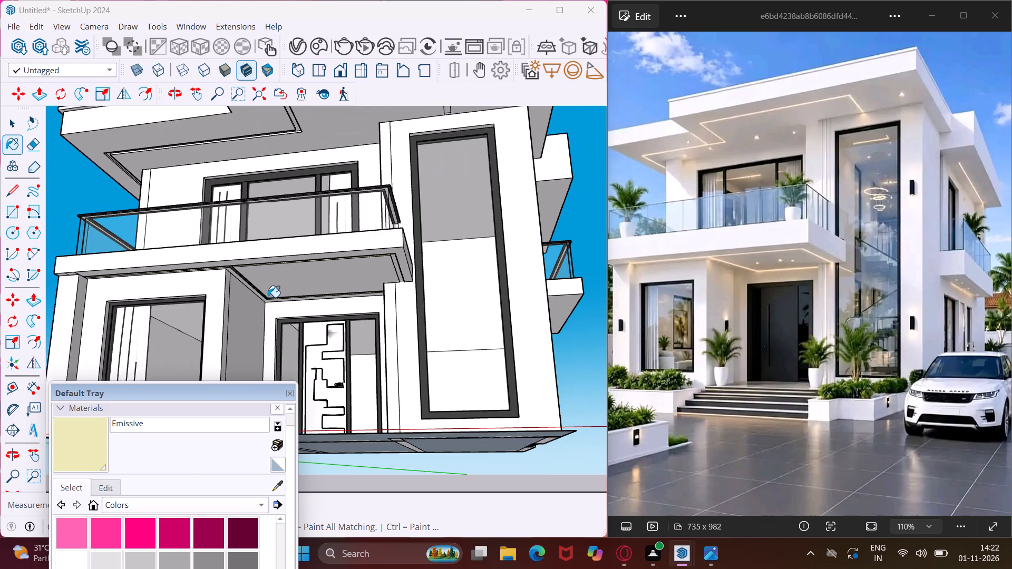
middle_click_drag(268, 297, 319, 394)
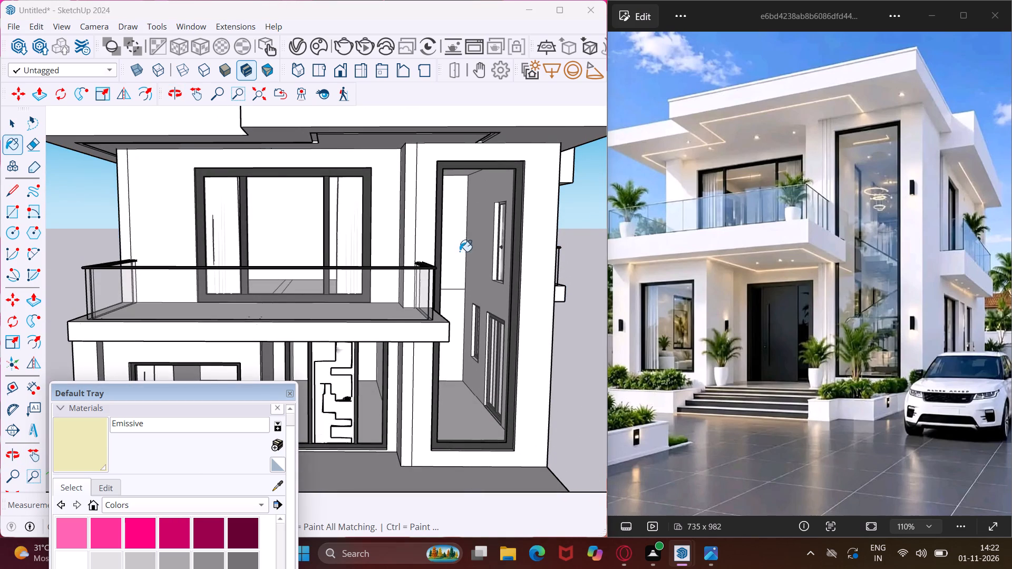
scroll(492, 140, "up", 15)
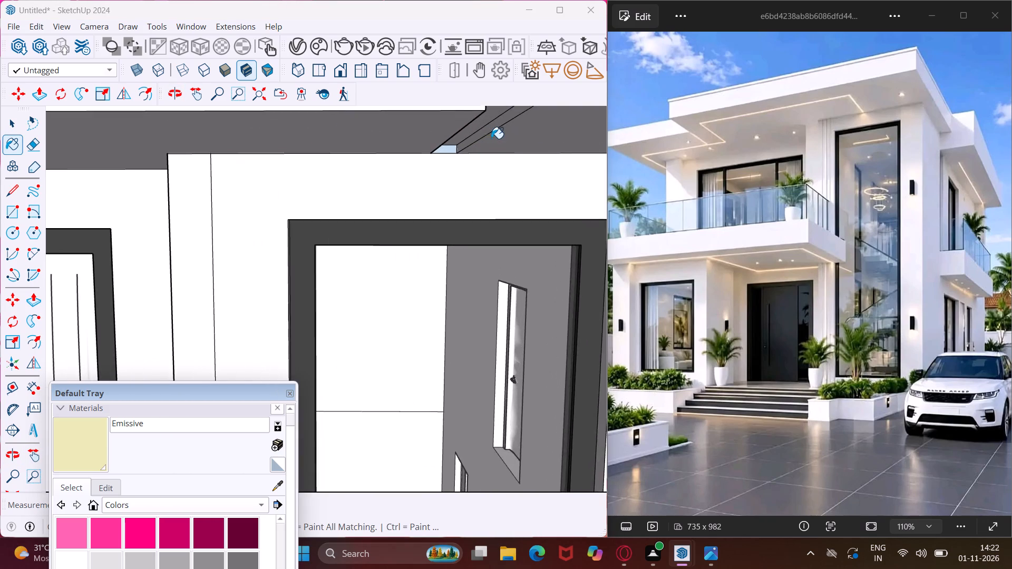
scroll(486, 140, "up", 5)
left_click(485, 128)
middle_click_drag(485, 127, 392, 142)
scroll(240, 131, "up", 3)
left_click(190, 128)
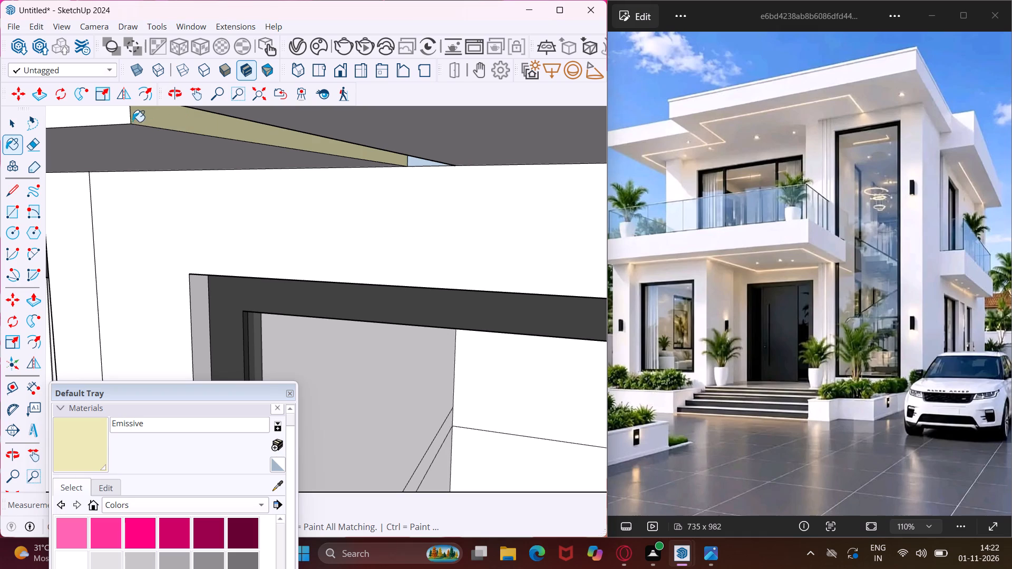
left_click(122, 121)
middle_click_drag(147, 128, 412, 119)
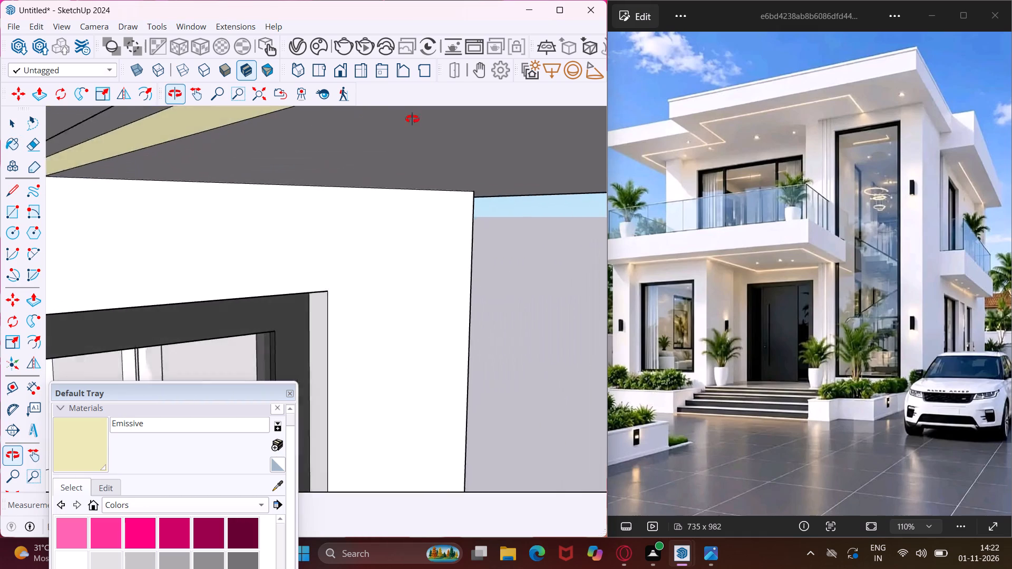
middle_click_drag(412, 119, 601, 159)
left_click(587, 114)
Paint both side faces and the long front-running face of the groove at the roof's opposite end with the Emissive material.
middle_click_drag(558, 148, 441, 148)
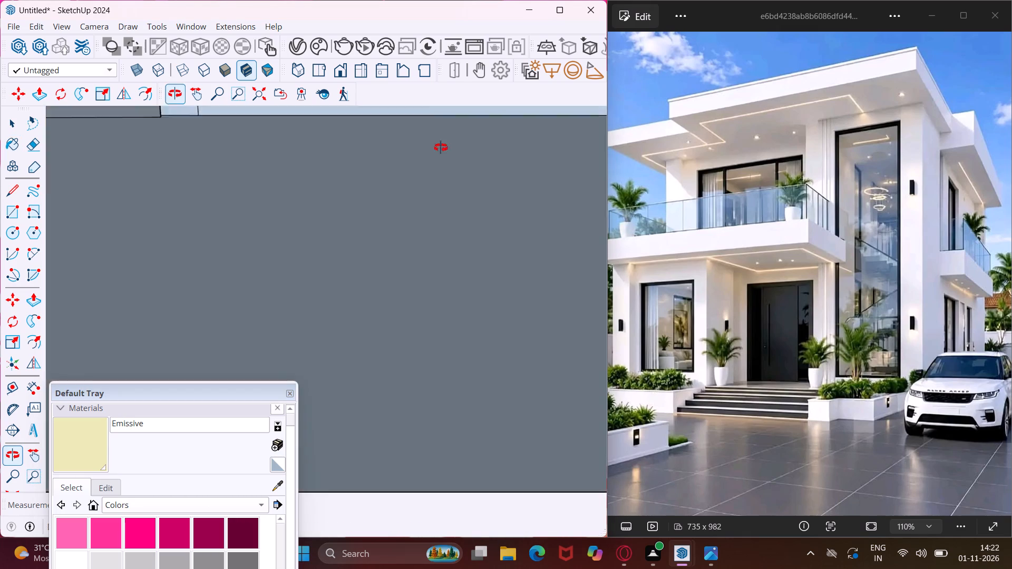
middle_click_drag(441, 148, 292, 127)
scroll(368, 141, "down", 8)
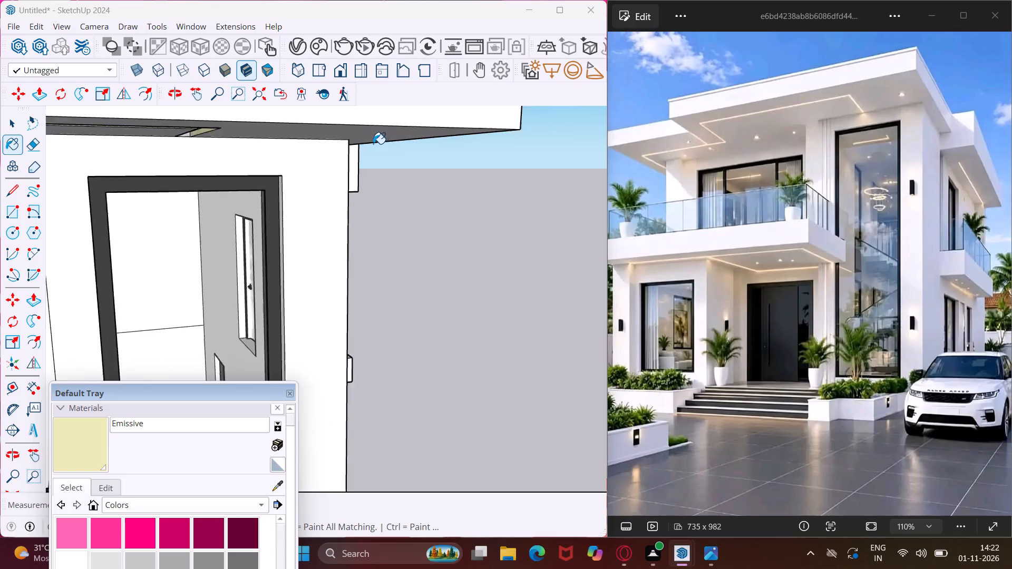
scroll(373, 144, "down", 15)
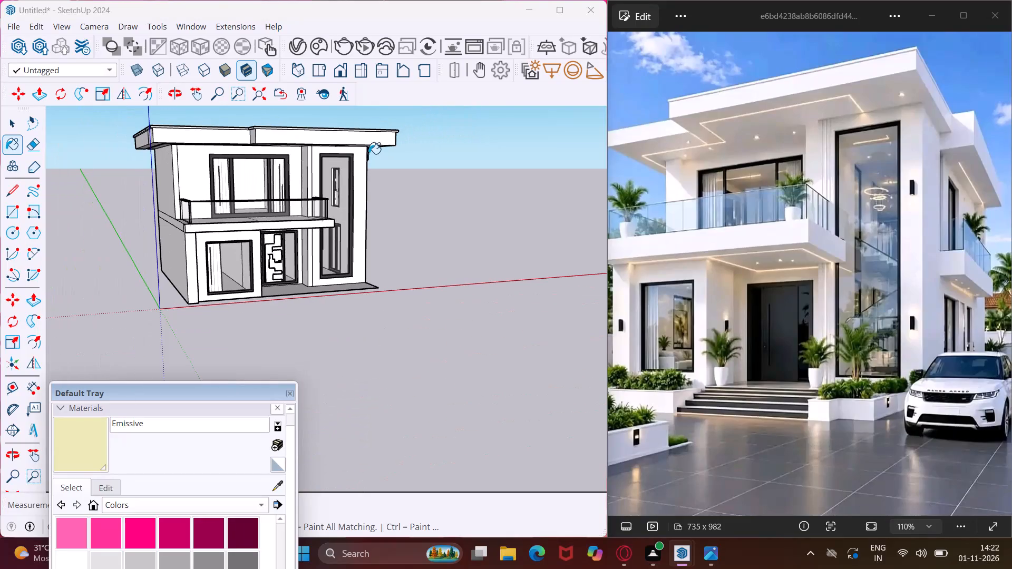
scroll(166, 144, "up", 13)
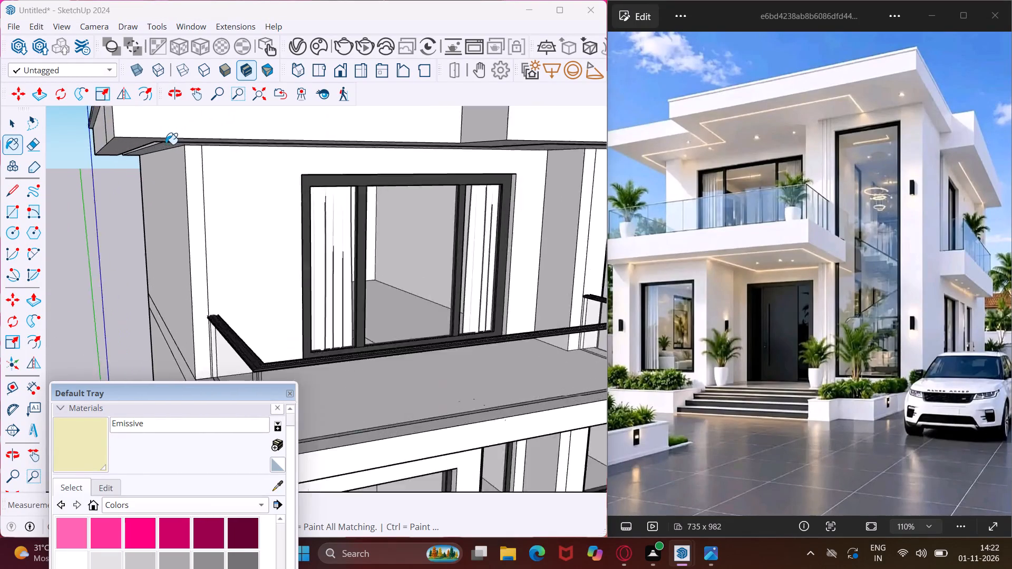
scroll(166, 144, "up", 15)
left_click(135, 131)
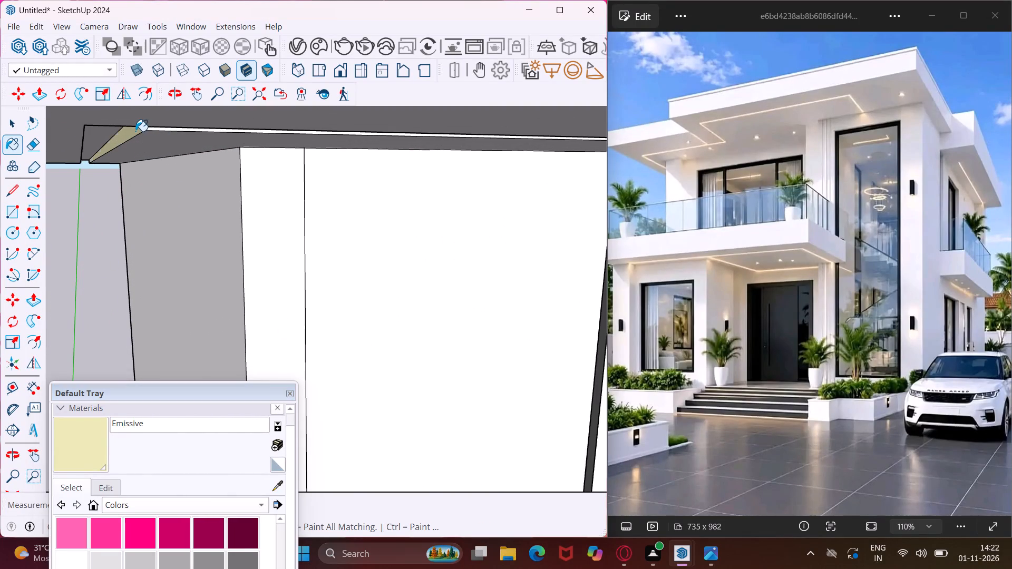
middle_click_drag(135, 131, 124, 99)
scroll(96, 126, "up", 2)
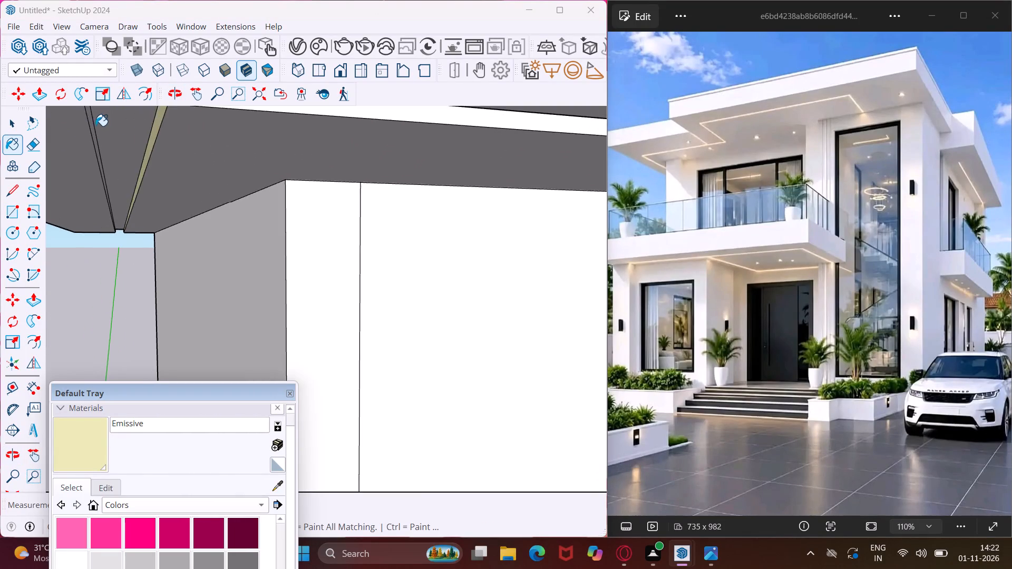
scroll(95, 126, "up", 5)
left_click(90, 124)
middle_click_drag(90, 131, 102, 142)
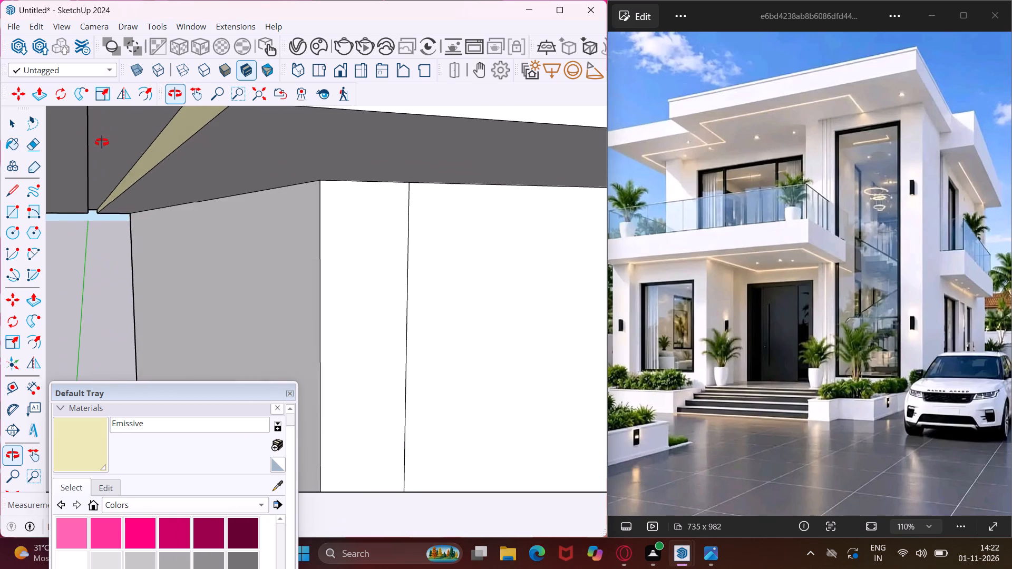
middle_click_drag(102, 142, 109, 153)
left_click(257, 112)
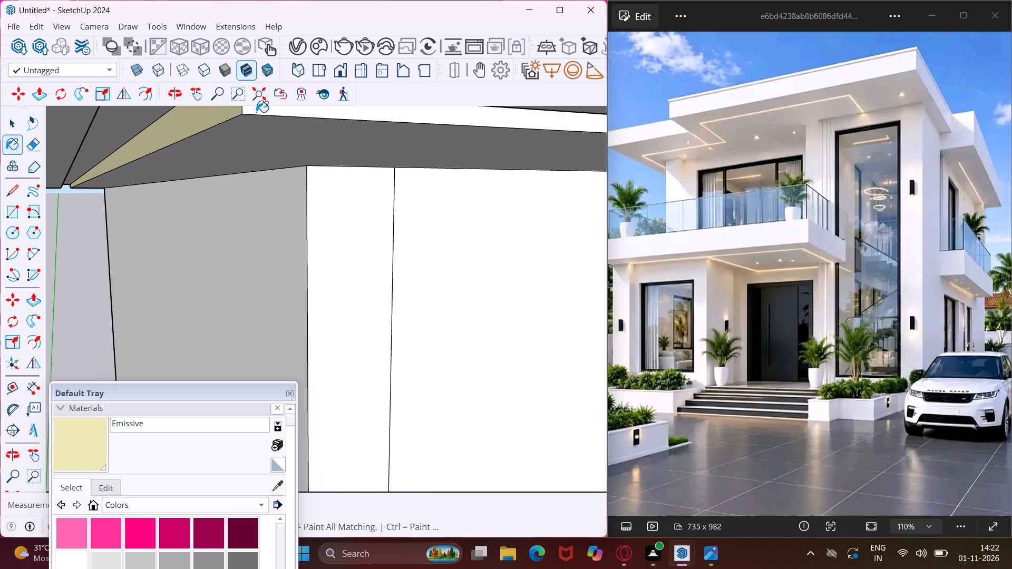
Paint the groove faces along the stepped return above the balcony window, and the inner side face near the tall window, with the Emissive material.
scroll(198, 125, "down", 15)
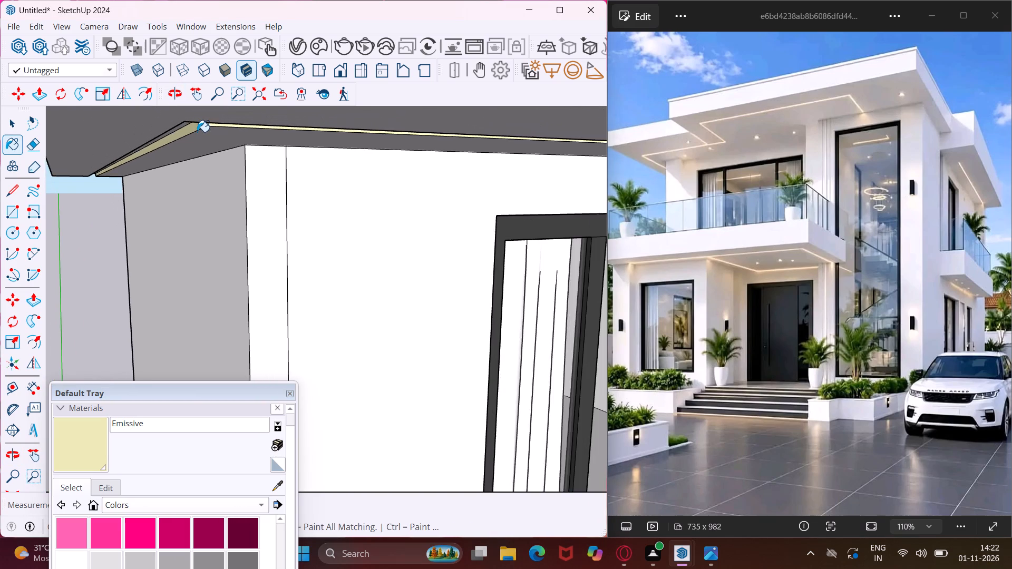
scroll(197, 132, "down", 16)
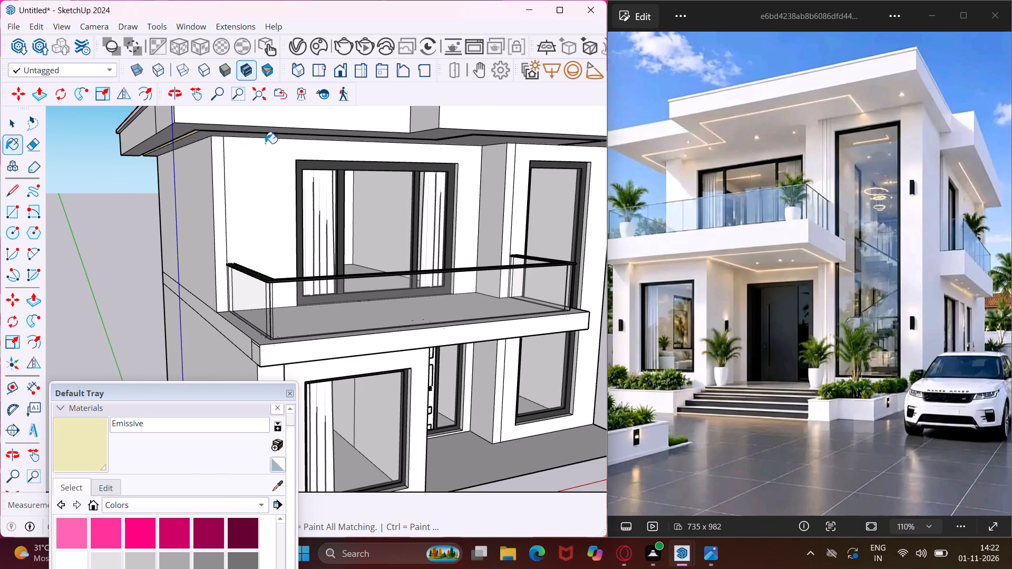
scroll(429, 130, "up", 4)
scroll(473, 132, "up", 8)
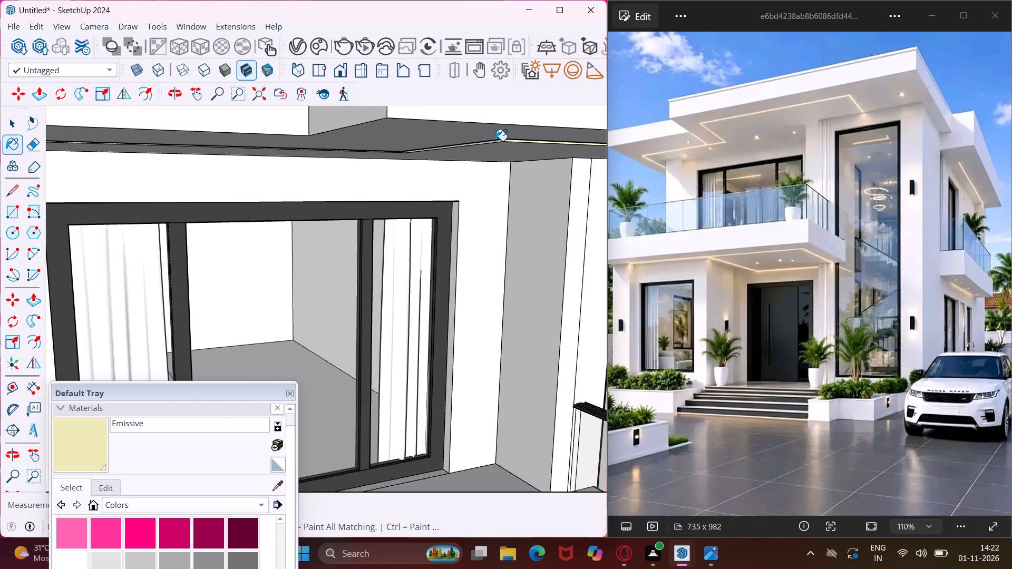
scroll(495, 141, "up", 16)
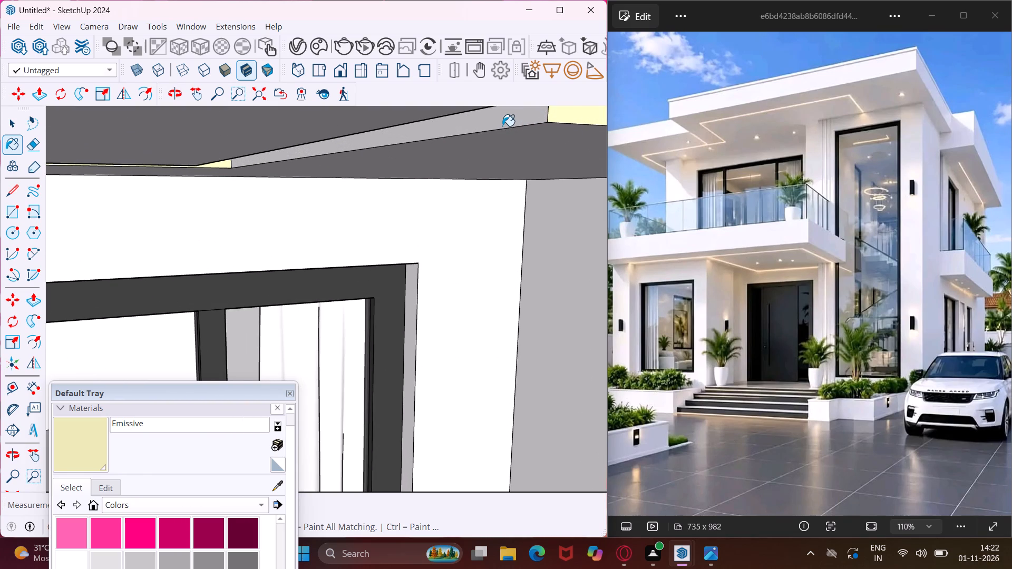
left_click(502, 119)
middle_click_drag(502, 119, 326, 105)
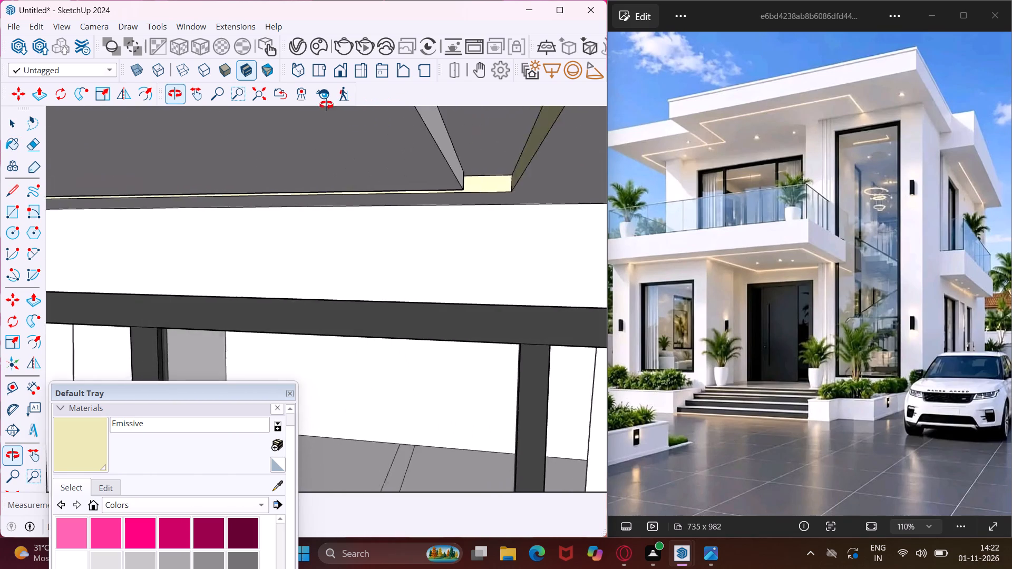
middle_click_drag(326, 105, 284, 110)
left_click(490, 139)
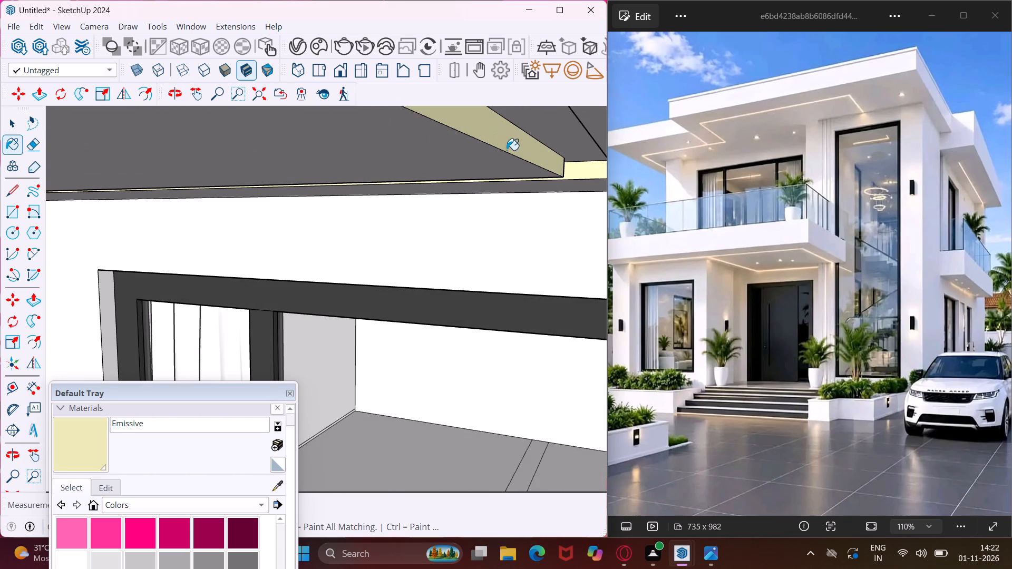
middle_click_drag(505, 158, 696, 123)
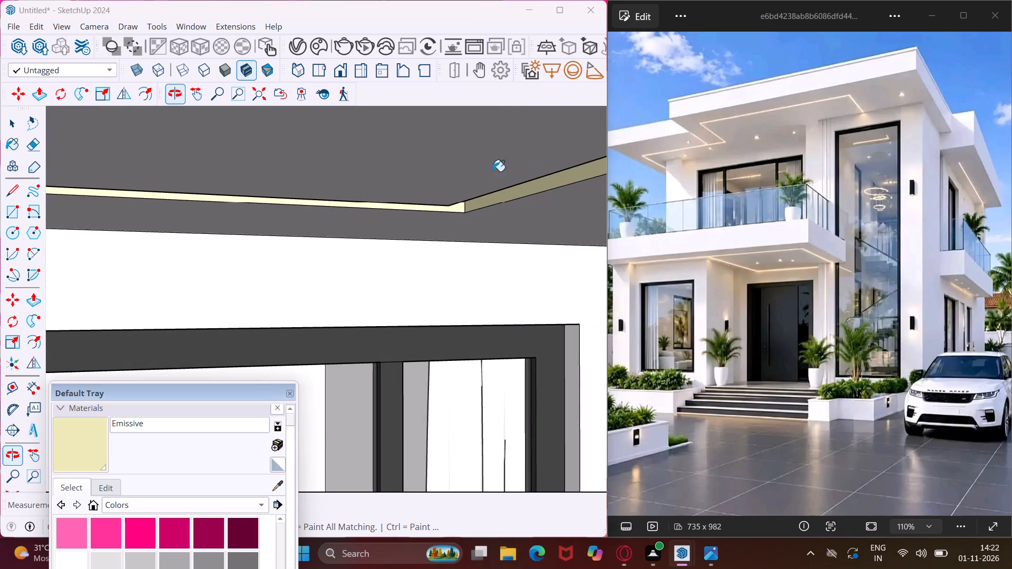
scroll(447, 173, "down", 5)
middle_click_drag(314, 200, 529, 170)
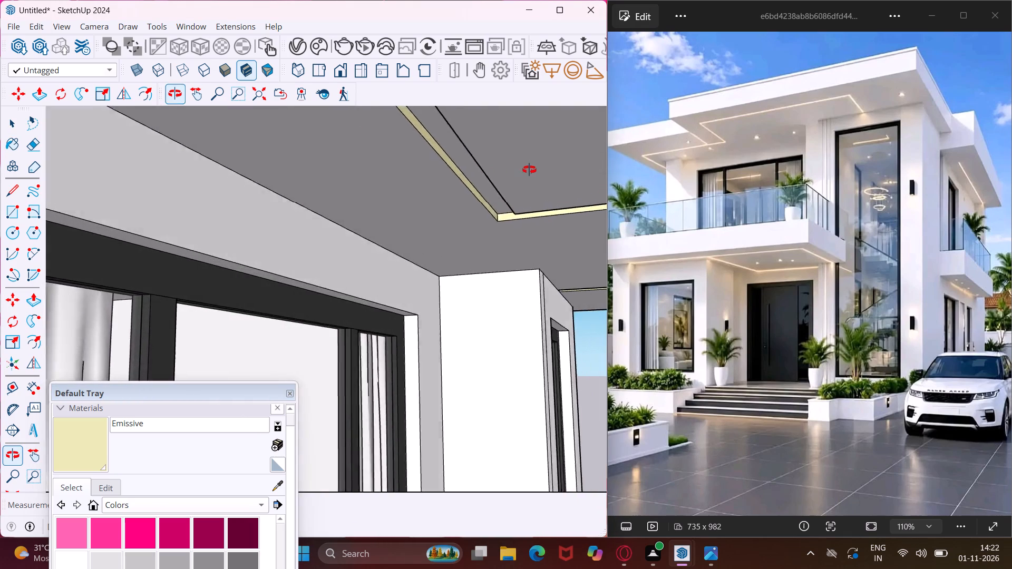
middle_click_drag(529, 170, 570, 181)
scroll(523, 146, "up", 8)
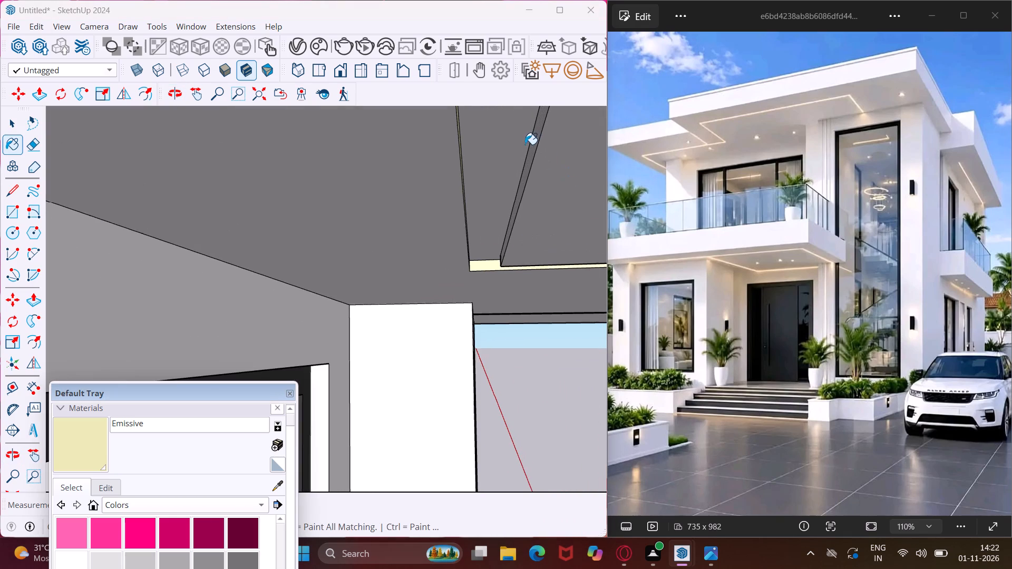
left_click(532, 144)
Examine the light-strip grooves under the main roof and the side balcony's canopy for faces still needing the Emissive material.
scroll(518, 143, "down", 9)
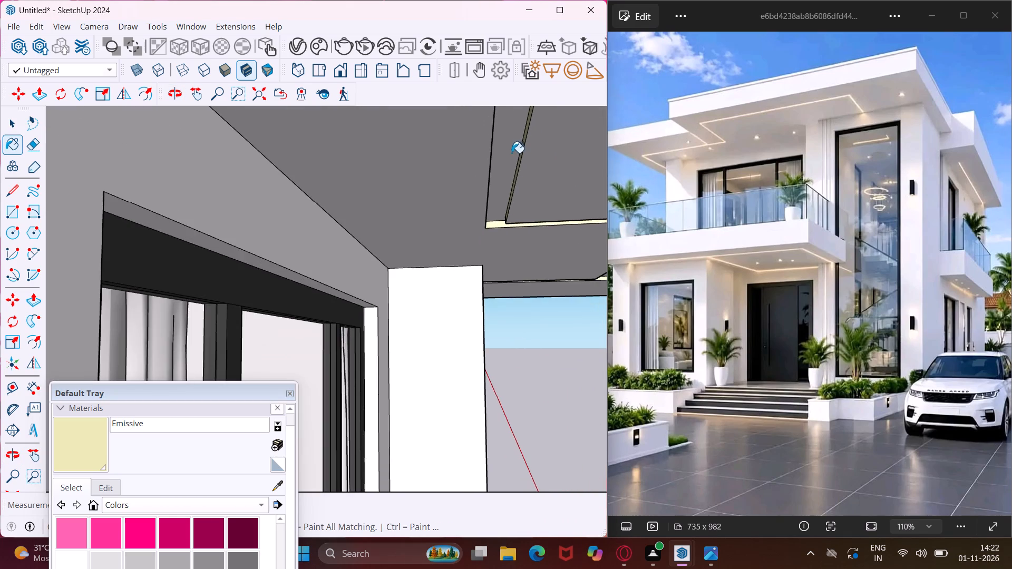
middle_click_drag(512, 153, 429, 173)
scroll(428, 173, "up", 1)
scroll(431, 164, "down", 17)
scroll(433, 163, "down", 4)
middle_click_drag(325, 155, 210, 172)
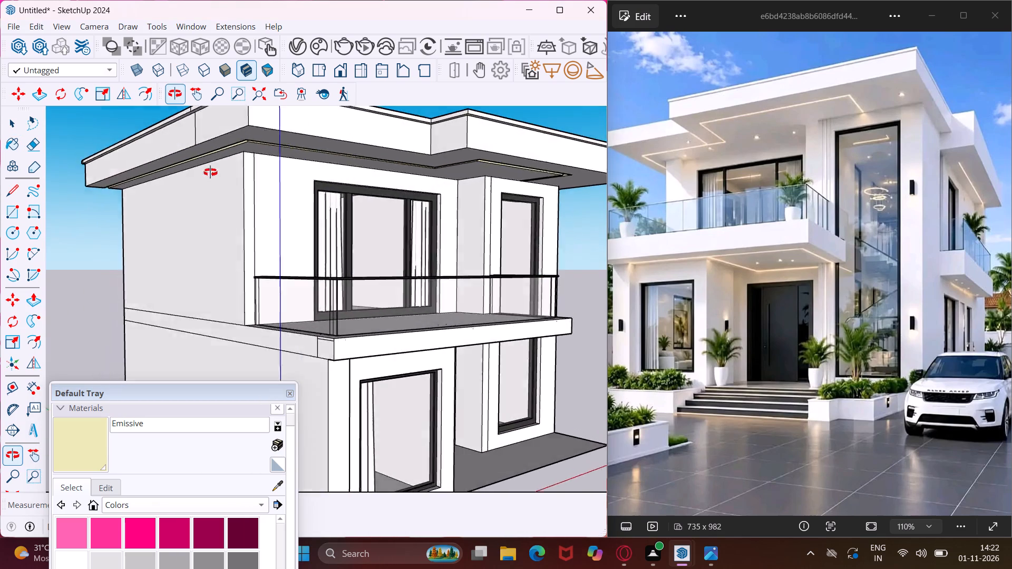
middle_click_drag(210, 172, 142, 184)
scroll(163, 172, "up", 15)
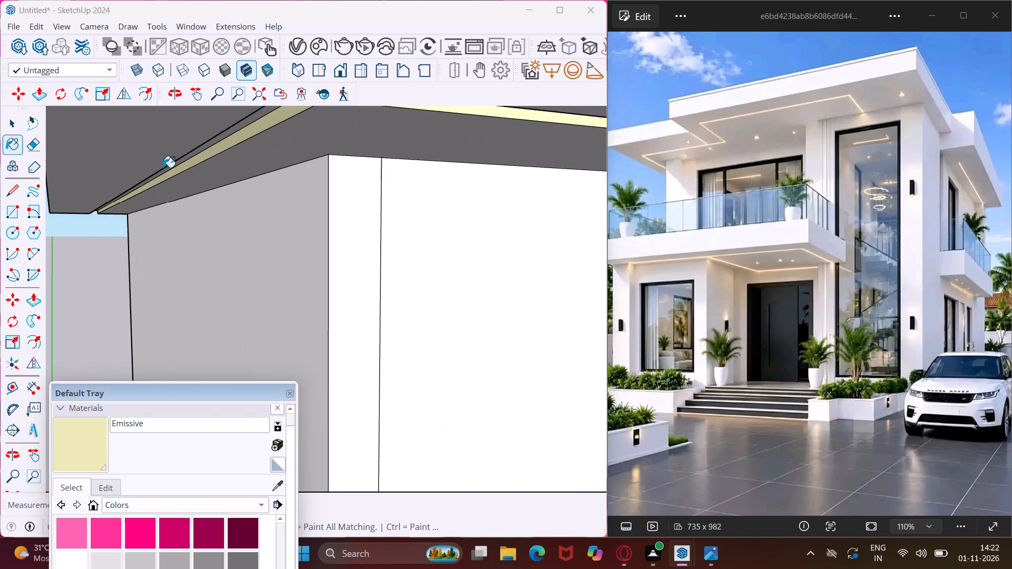
middle_click_drag(163, 168, 194, 183)
scroll(192, 187, "up", 1)
scroll(174, 205, "down", 16)
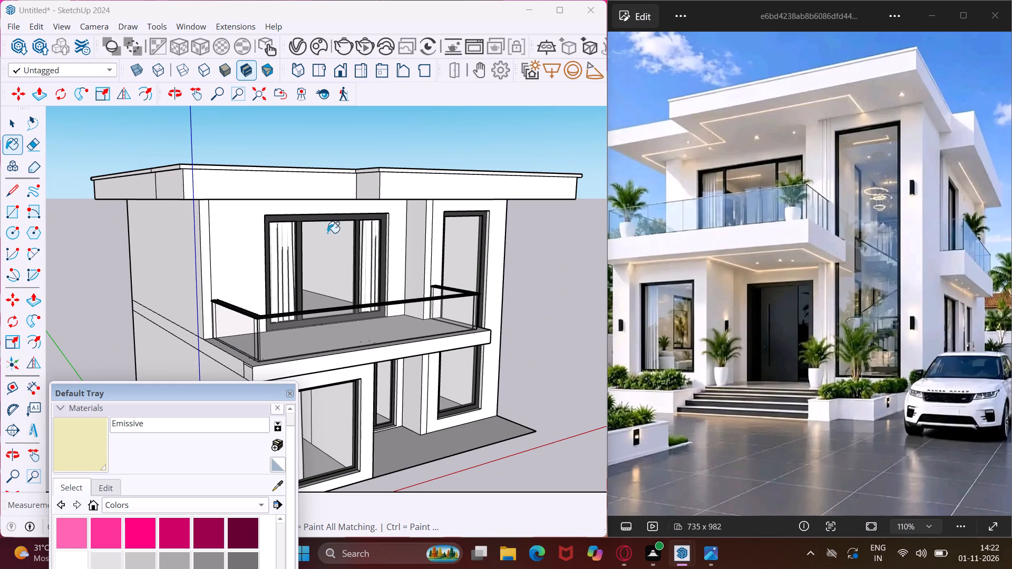
middle_click_drag(507, 221, 267, 118)
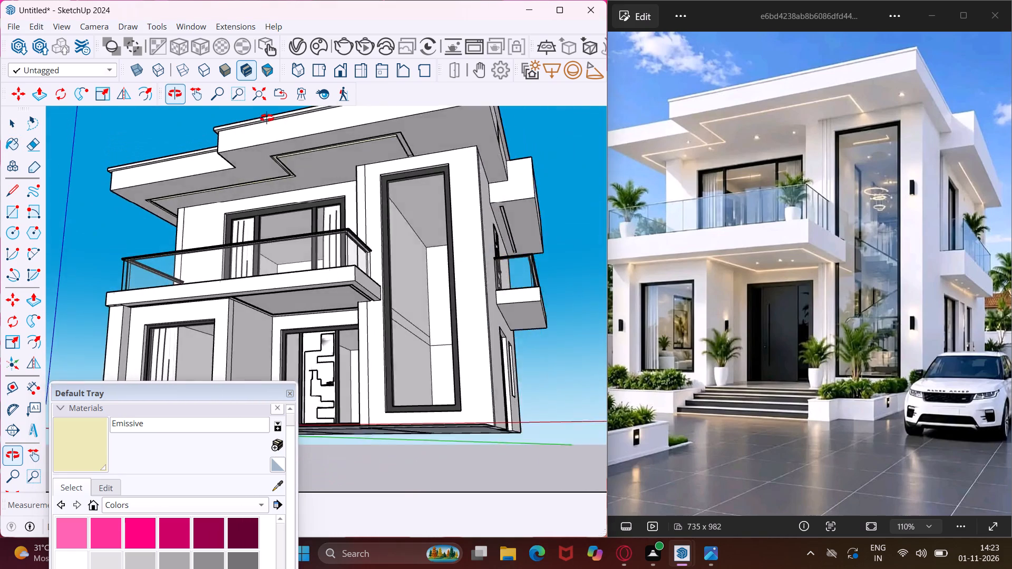
middle_click_drag(267, 118, 228, 116)
scroll(344, 142, "up", 5)
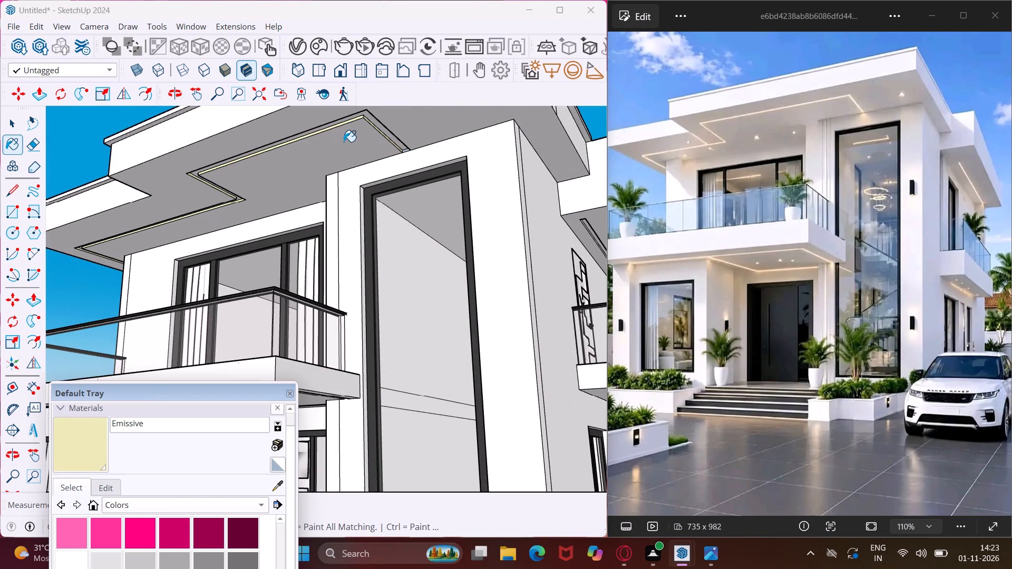
scroll(302, 156, "down", 9)
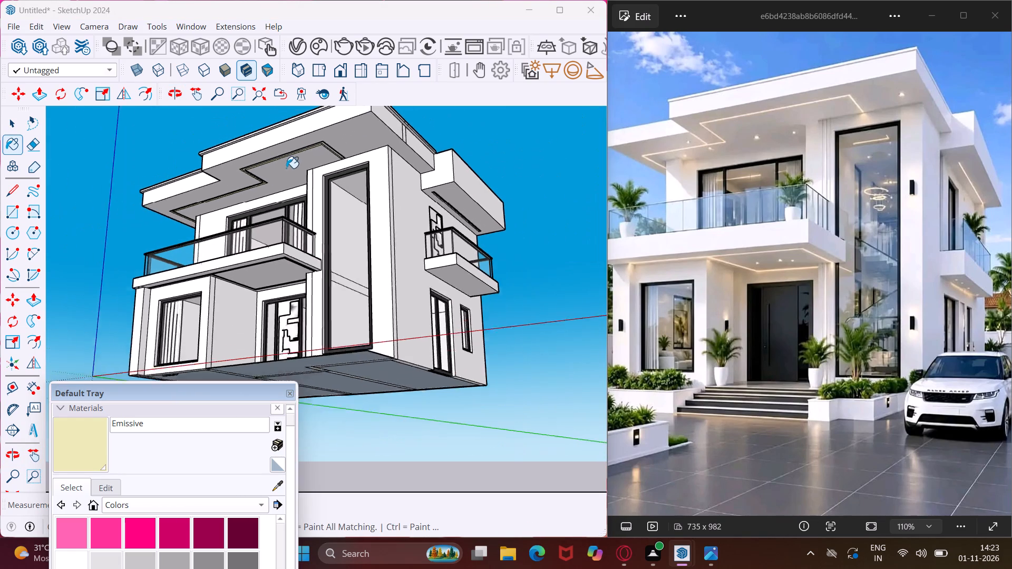
scroll(419, 192, "up", 5)
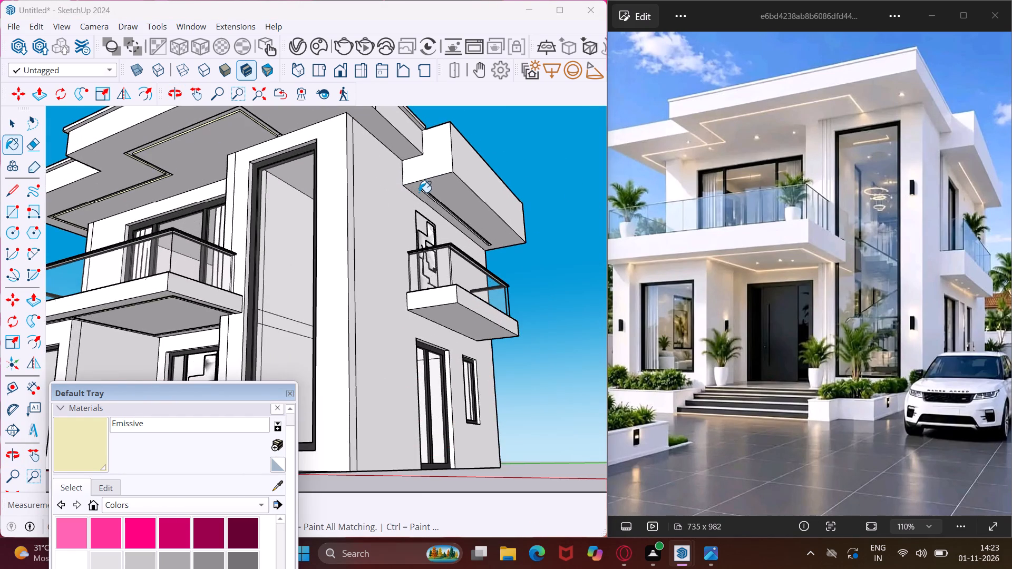
Paint both long side faces and the rear end face of the groove under the side balcony's canopy with the Emissive material.
scroll(419, 192, "up", 20)
scroll(429, 197, "up", 3)
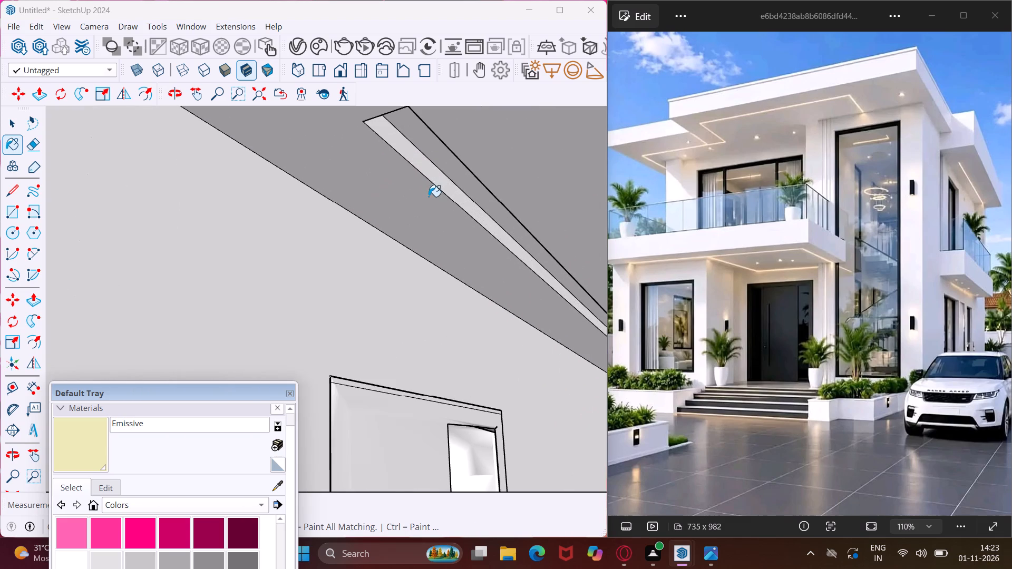
left_click(438, 184)
scroll(323, 184, "down", 11)
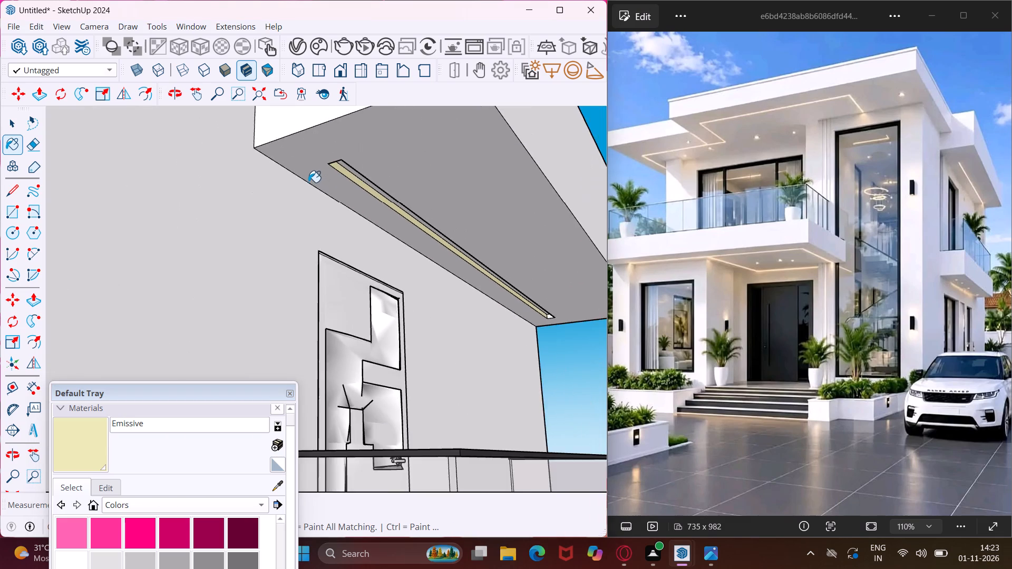
scroll(308, 181, "down", 5)
scroll(486, 288, "up", 8)
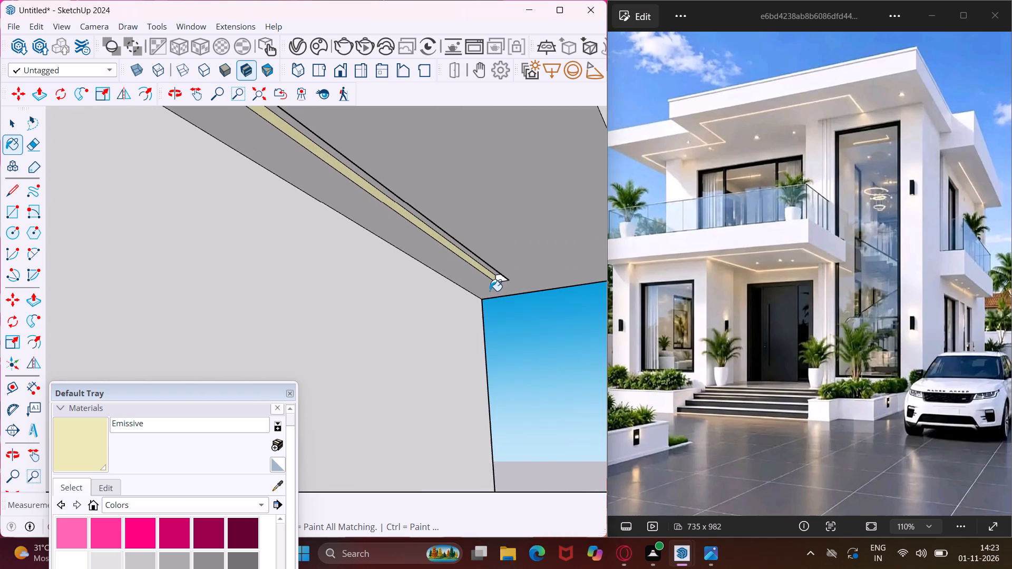
scroll(490, 290, "up", 4)
left_click(502, 274)
middle_click_drag(505, 268, 569, 299)
scroll(510, 264, "up", 1)
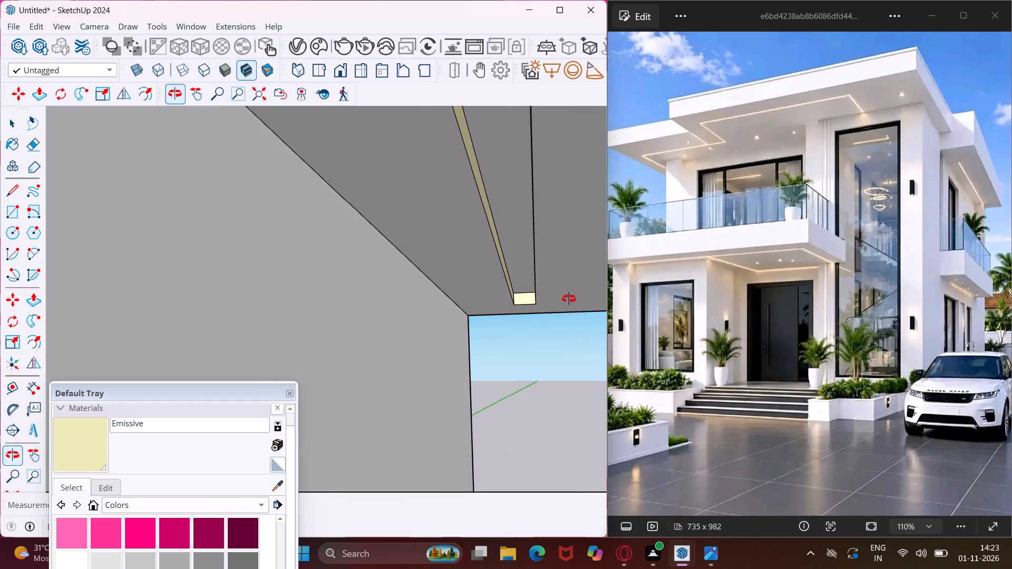
middle_click_drag(569, 299, 575, 312)
left_click(552, 265)
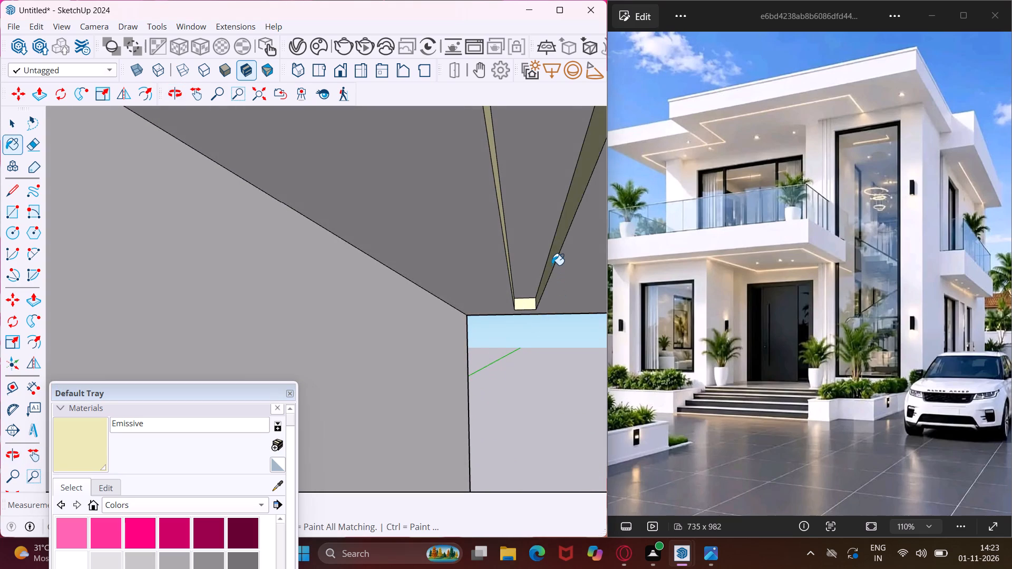
Paint the front end face of the groove under the side balcony's canopy with the Emissive material.
middle_click_drag(550, 265, 462, 259)
scroll(466, 239, "down", 12)
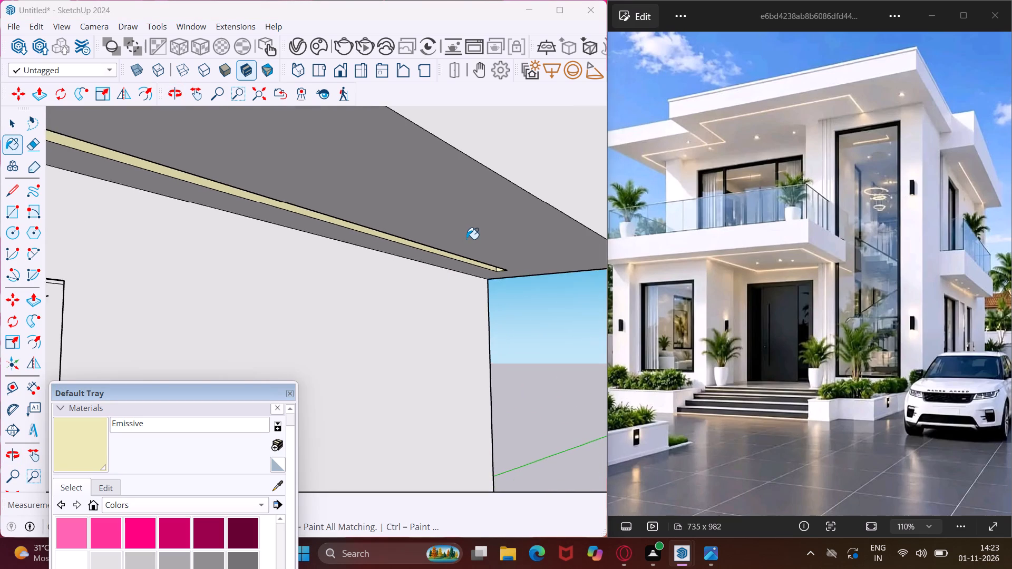
scroll(466, 239, "down", 12)
middle_click_drag(438, 244, 274, 250)
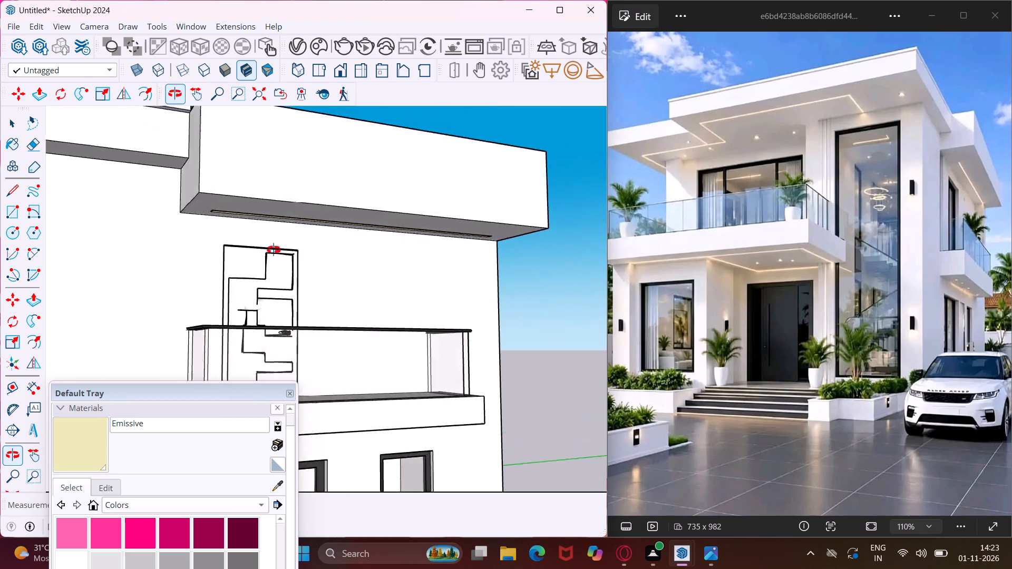
middle_click_drag(274, 250, 42, 269)
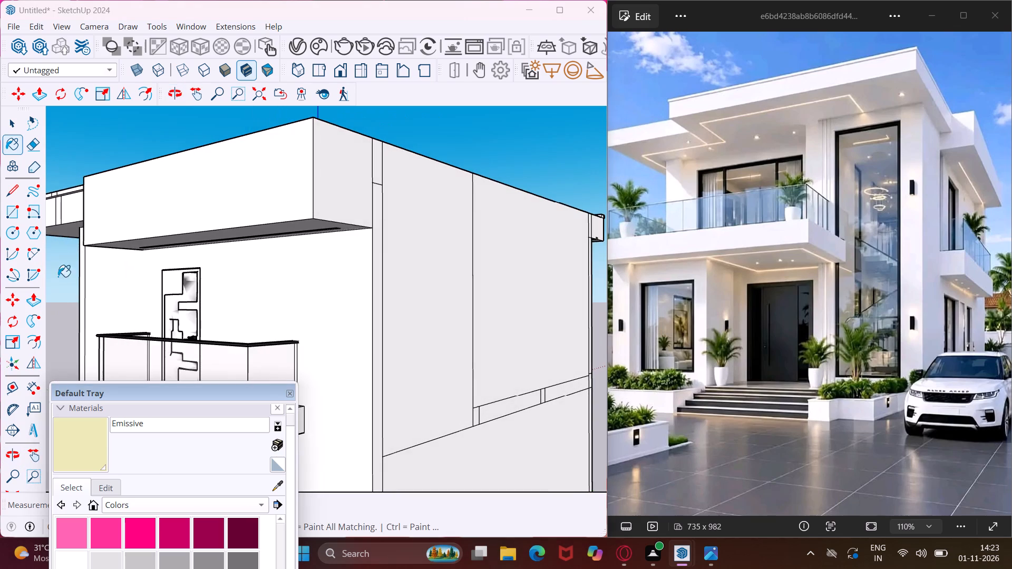
scroll(137, 246, "up", 16)
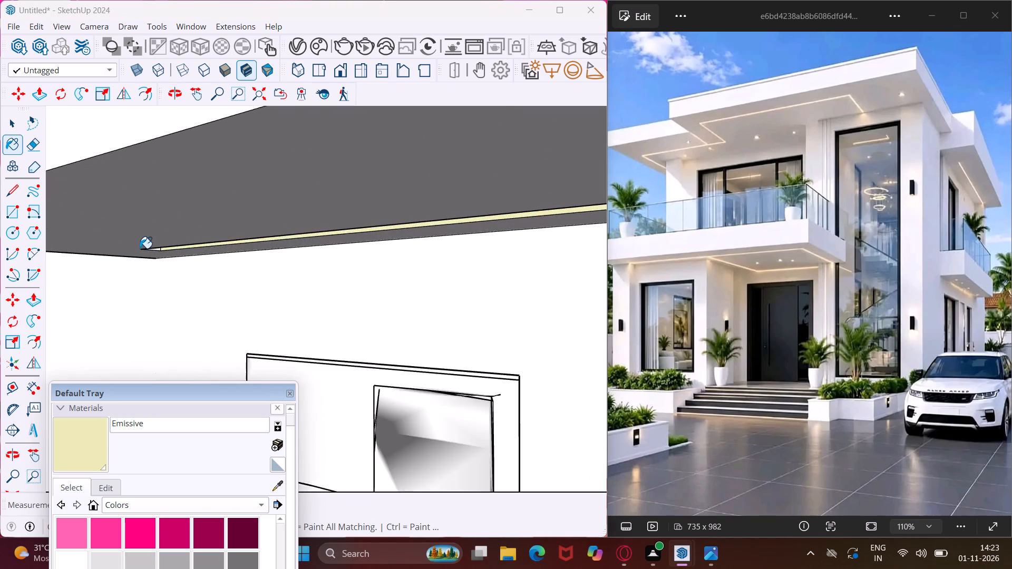
scroll(140, 248, "up", 10)
left_click(184, 253)
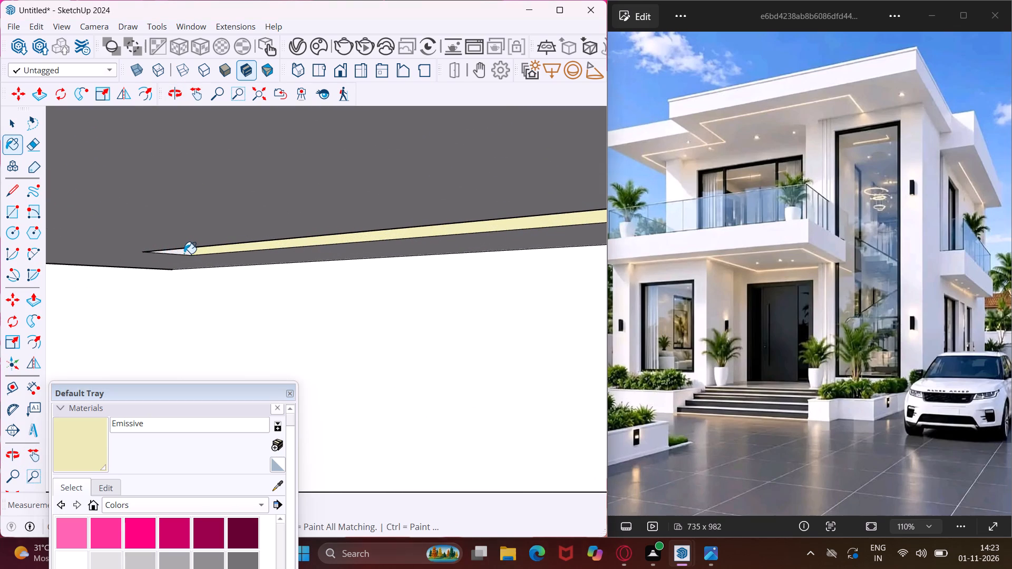
scroll(184, 253, "down", 4)
middle_click_drag(186, 253, 372, 296)
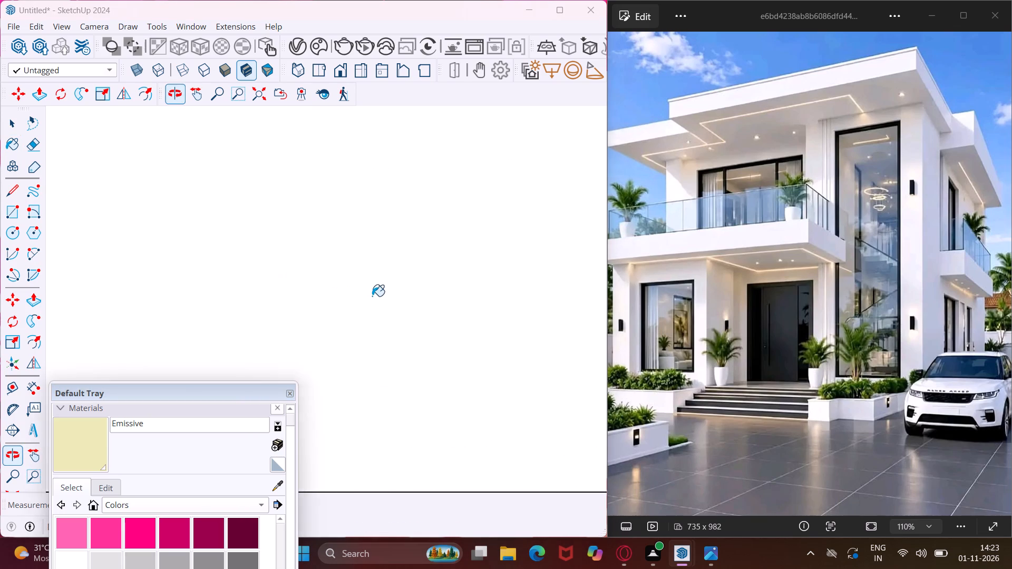
scroll(367, 265, "down", 13)
scroll(382, 245, "up", 1)
scroll(375, 246, "down", 12)
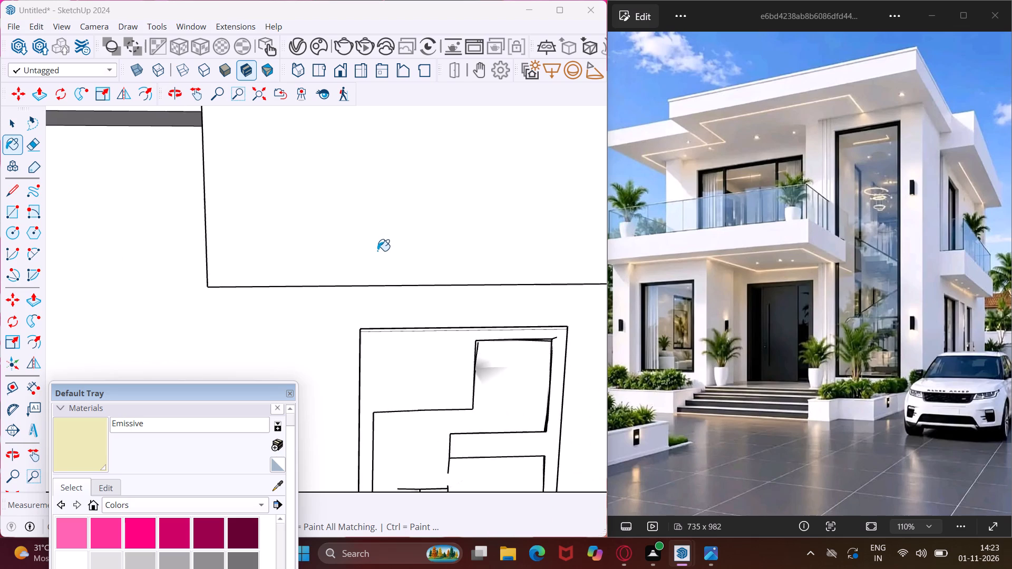
scroll(377, 252, "down", 6)
scroll(370, 259, "down", 19)
scroll(365, 263, "down", 5)
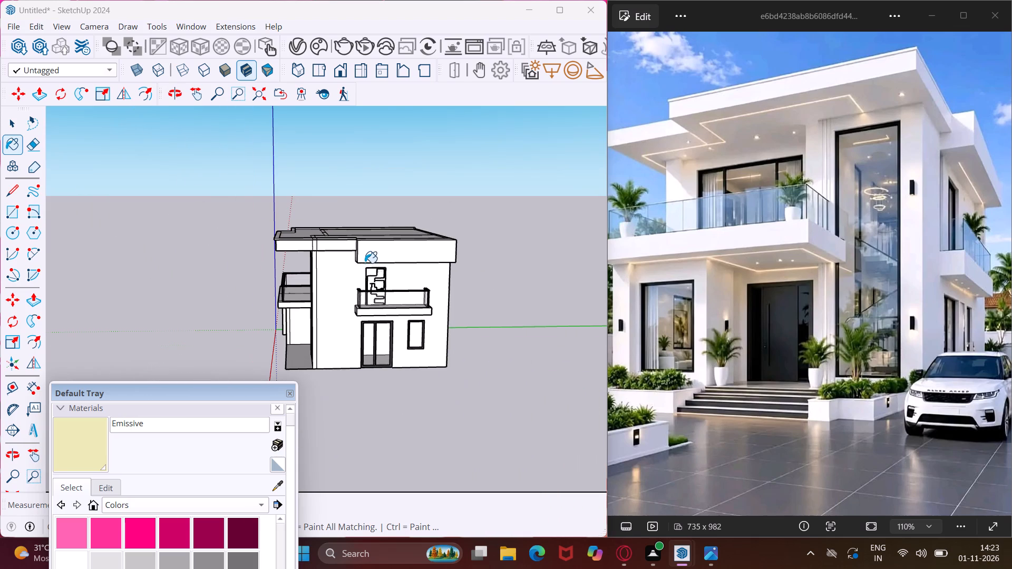
key("Escape")
key("space")
Draw a vertical rotated rectangle along the 30' rear bottom edge of the house, extending 2' downward.
middle_click_drag(349, 293, 383, 301)
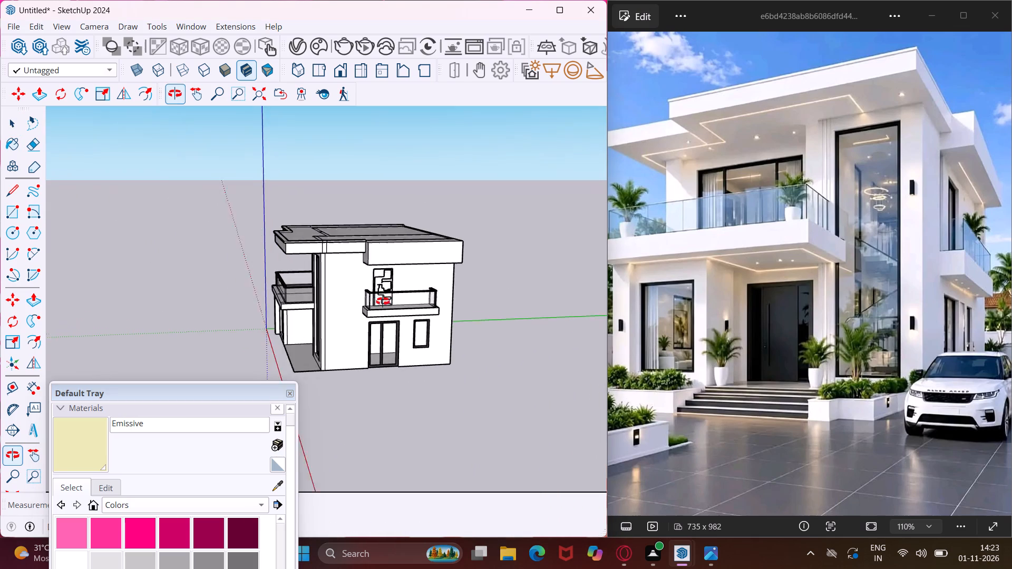
middle_click_drag(383, 301, 731, 336)
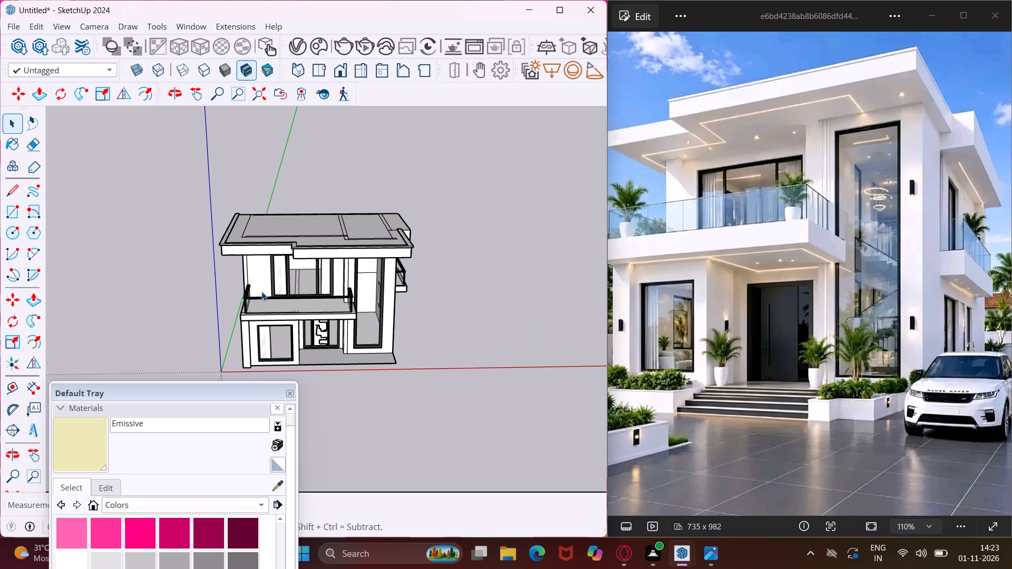
middle_click_drag(286, 312, 287, 232)
scroll(287, 232, "up", 1)
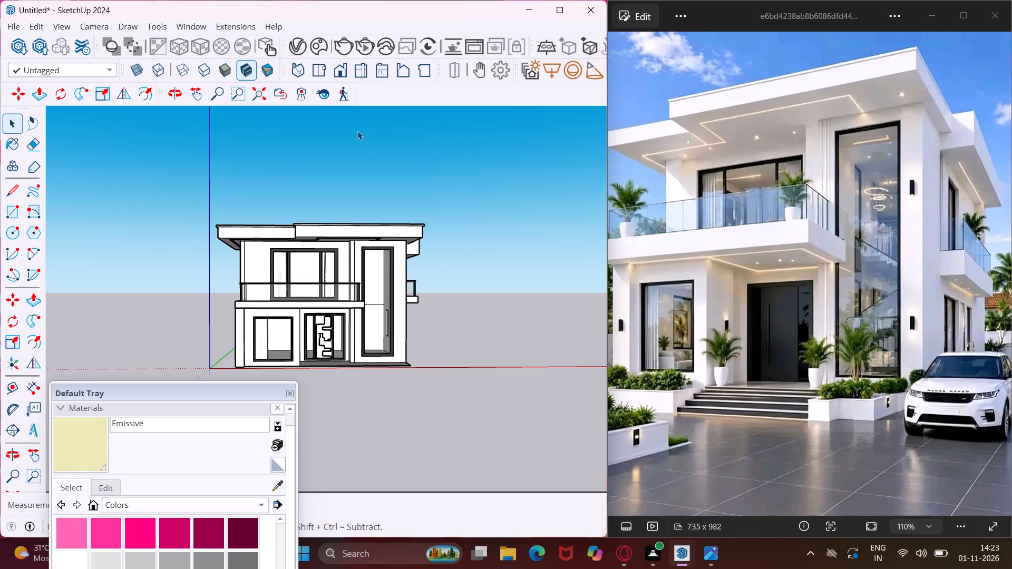
middle_click_drag(305, 355, 5, 233)
left_click(32, 214)
scroll(370, 397, "up", 4)
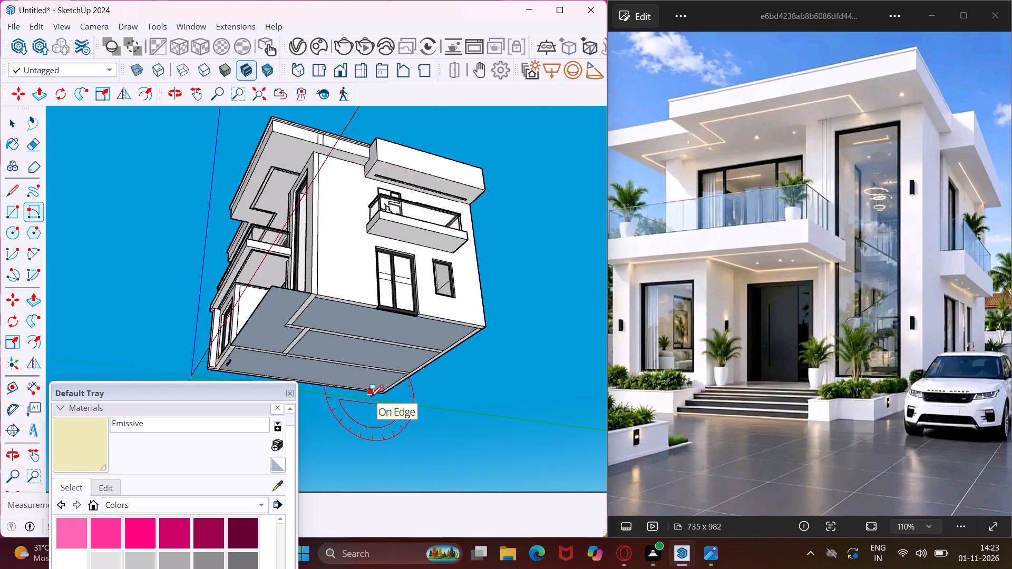
scroll(393, 393, "up", 4)
middle_click_drag(388, 383, 326, 306)
scroll(326, 306, "up", 1)
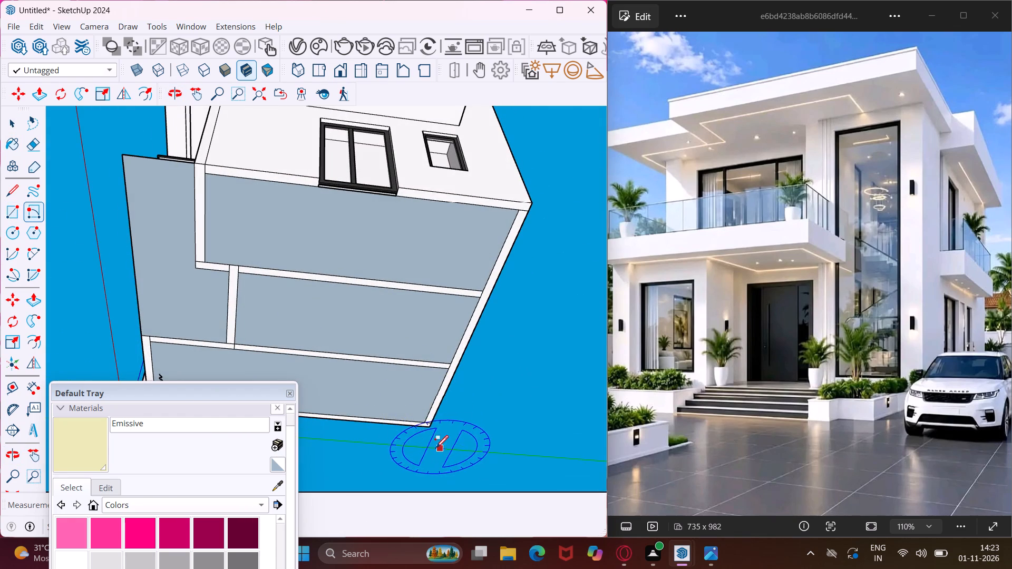
left_click(430, 430)
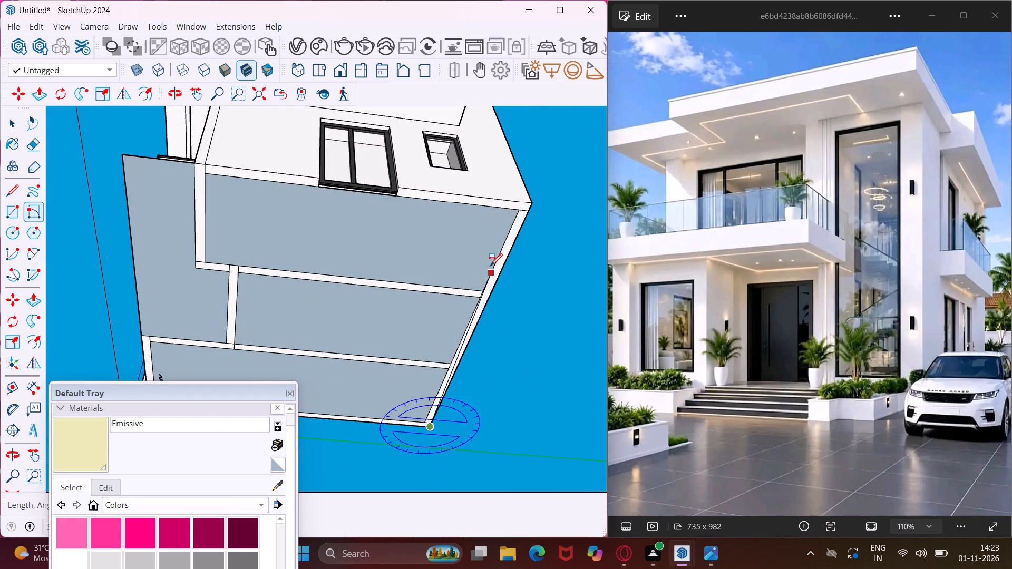
left_click(530, 204)
middle_click_drag(532, 204, 528, 401)
scroll(529, 416, "up", 1)
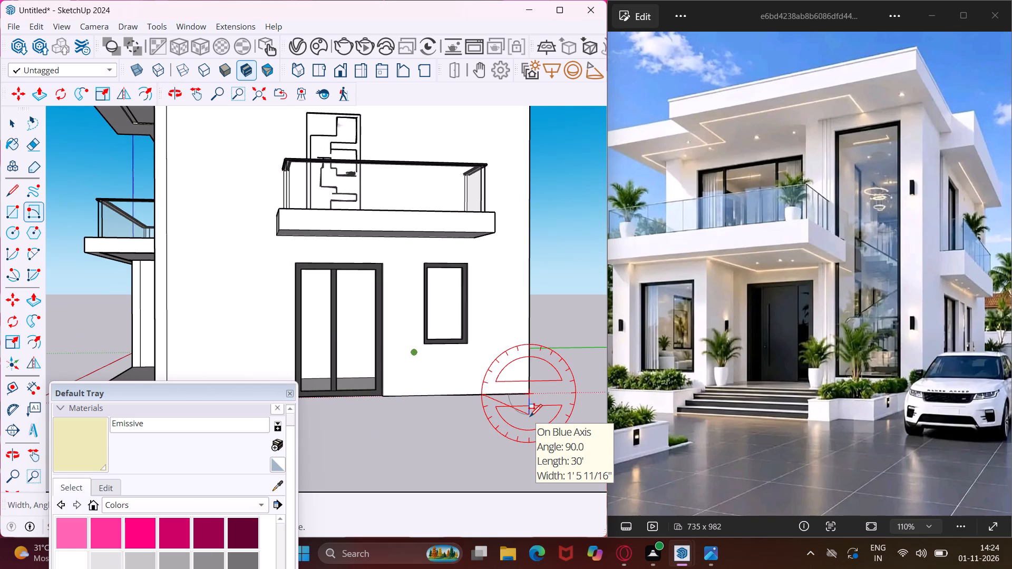
type("2'")
key("Return")
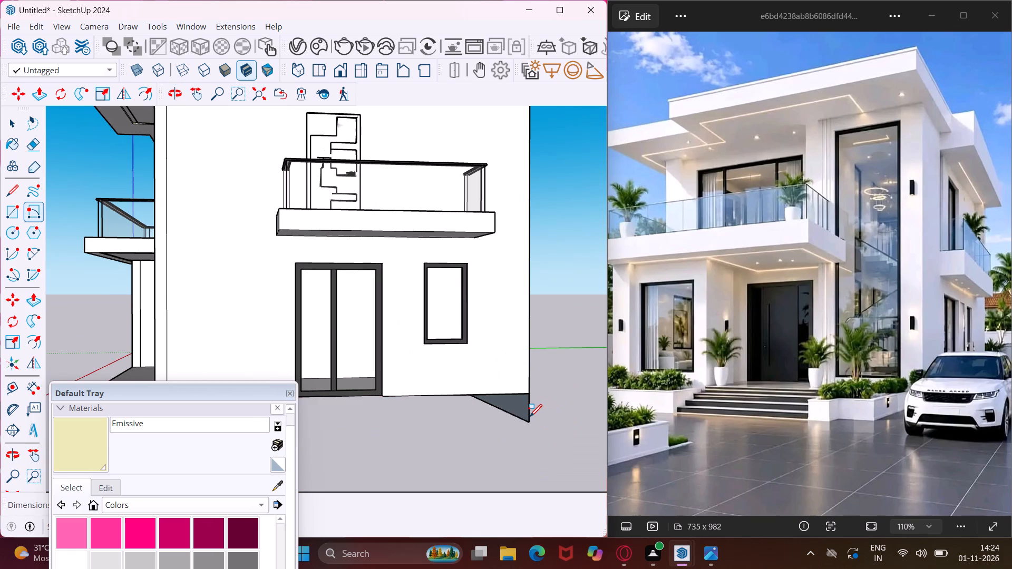
key("Escape")
key("space")
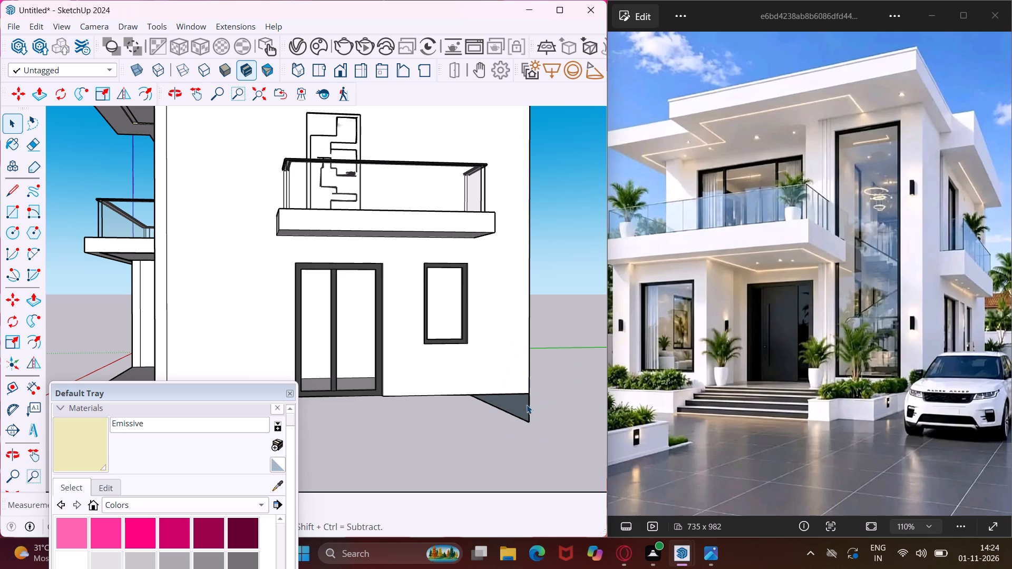
Push/Pull the rectangle beneath the house forward to the front base corner to form a plinth under the whole building.
left_click(524, 406)
key("p")
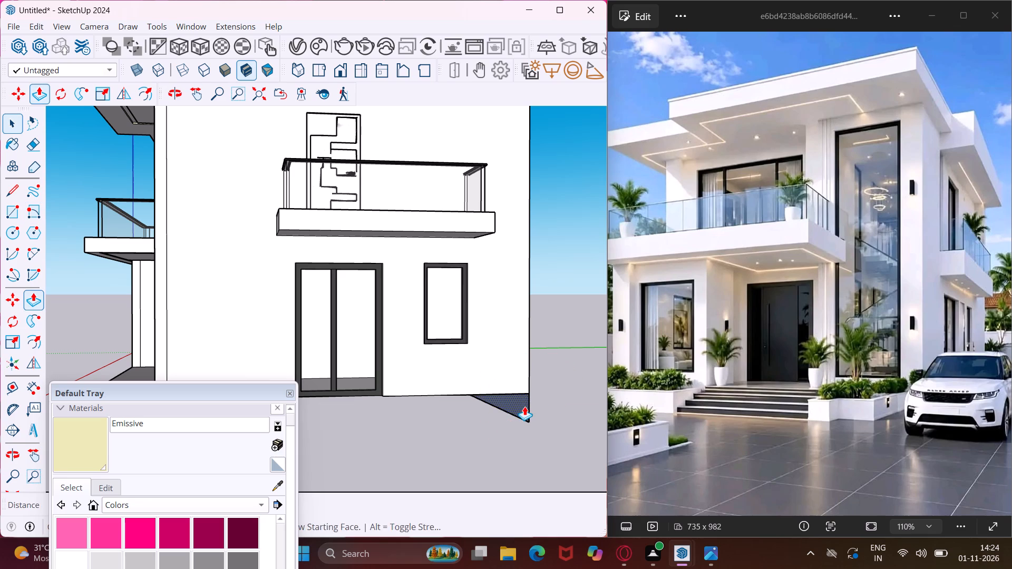
left_click(524, 406)
scroll(513, 407, "down", 15)
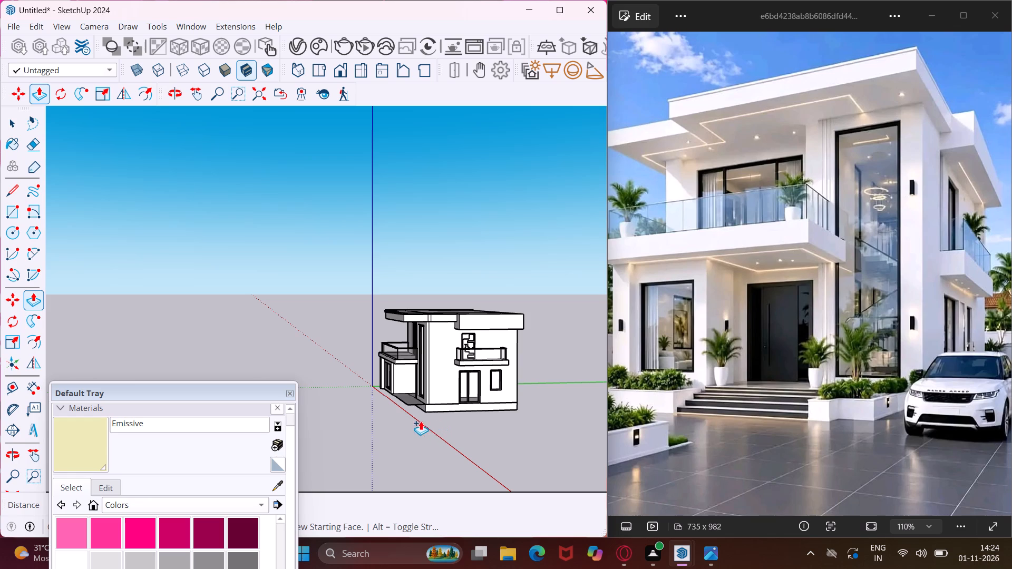
scroll(404, 407, "up", 7)
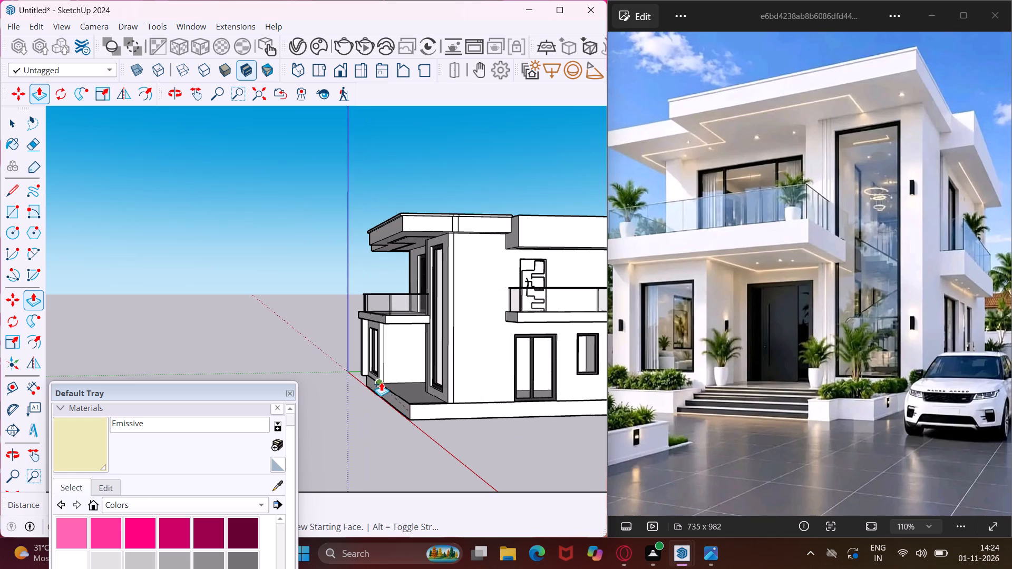
left_click(377, 371)
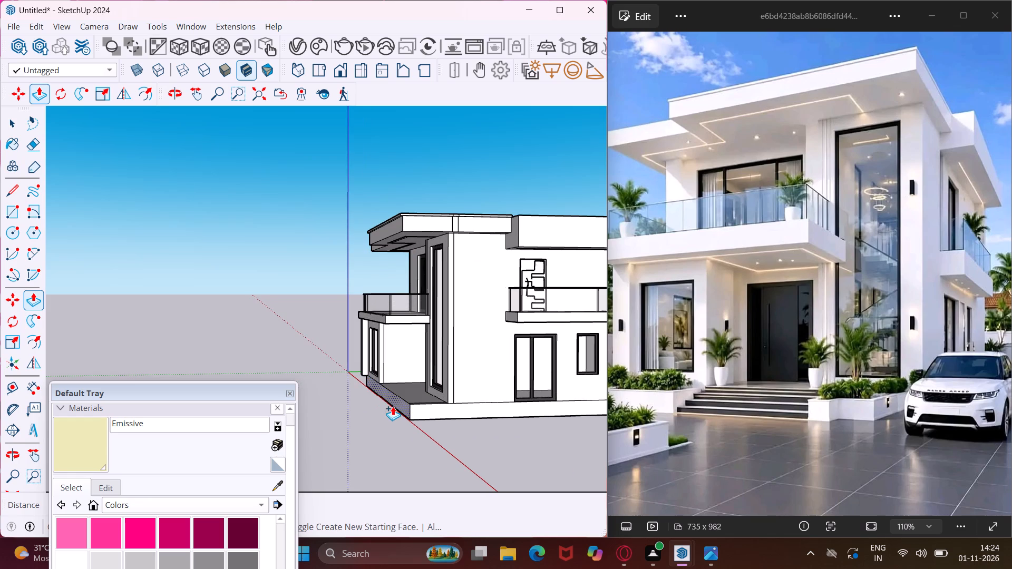
Pull the plinth's front face outward to line up with the projecting ground-floor front wall.
scroll(394, 406, "up", 3)
left_click(403, 405)
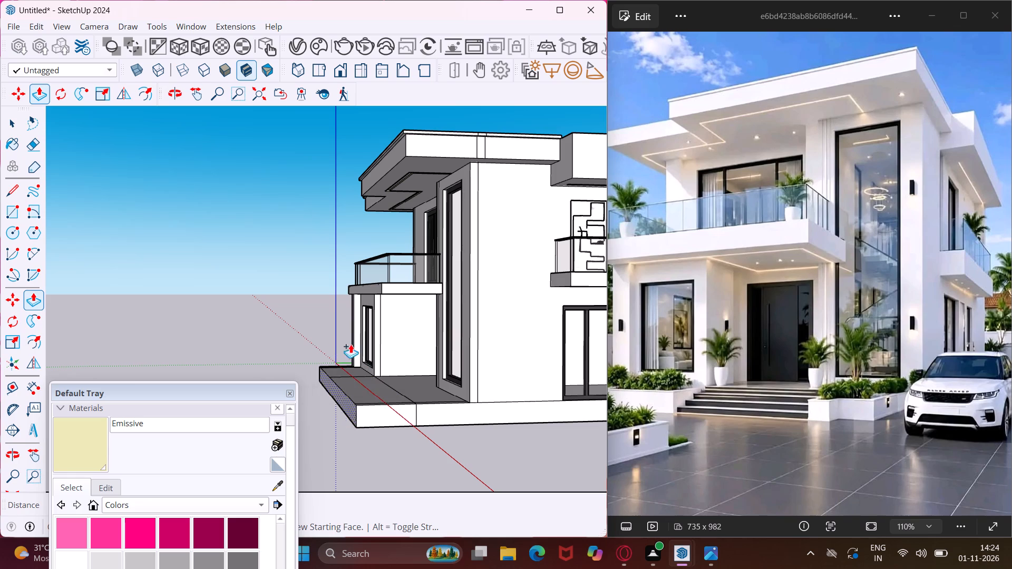
left_click(355, 349)
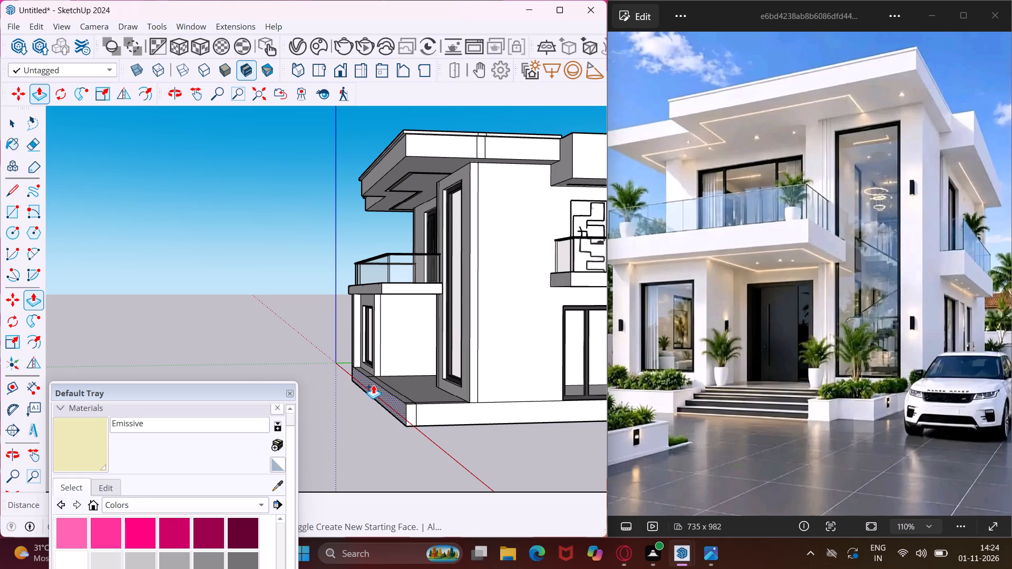
middle_click_drag(373, 385, 576, 527)
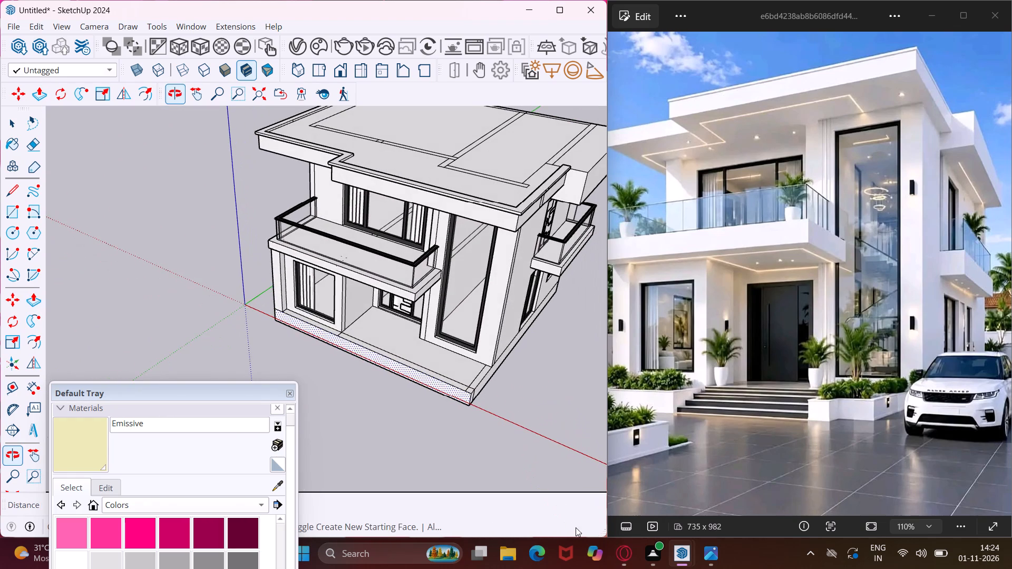
scroll(567, 518, "up", 1)
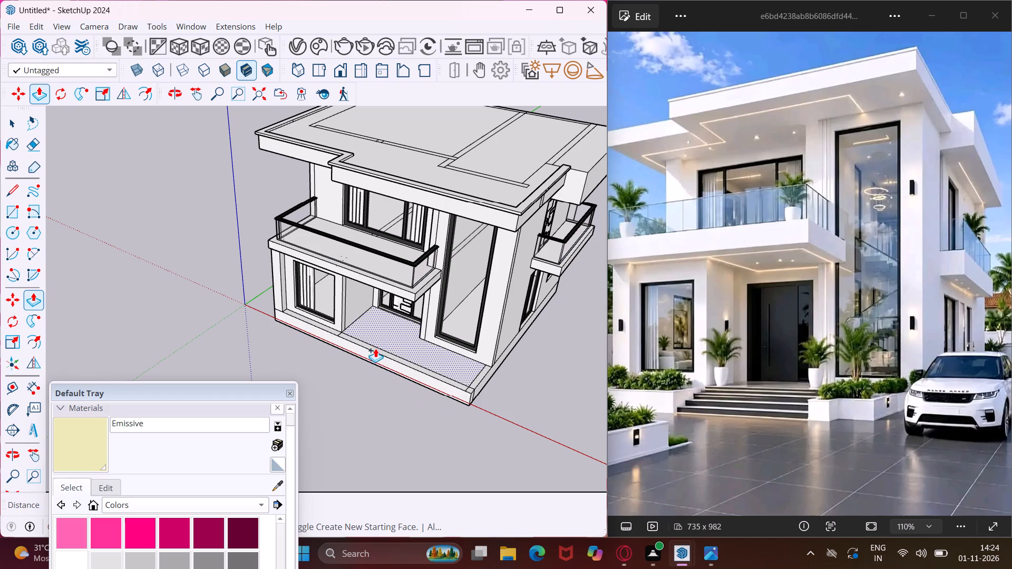
key("Escape")
key("space")
Open the Chaos Cosmos asset browser with the front entrance in view.
scroll(370, 352, "up", 5)
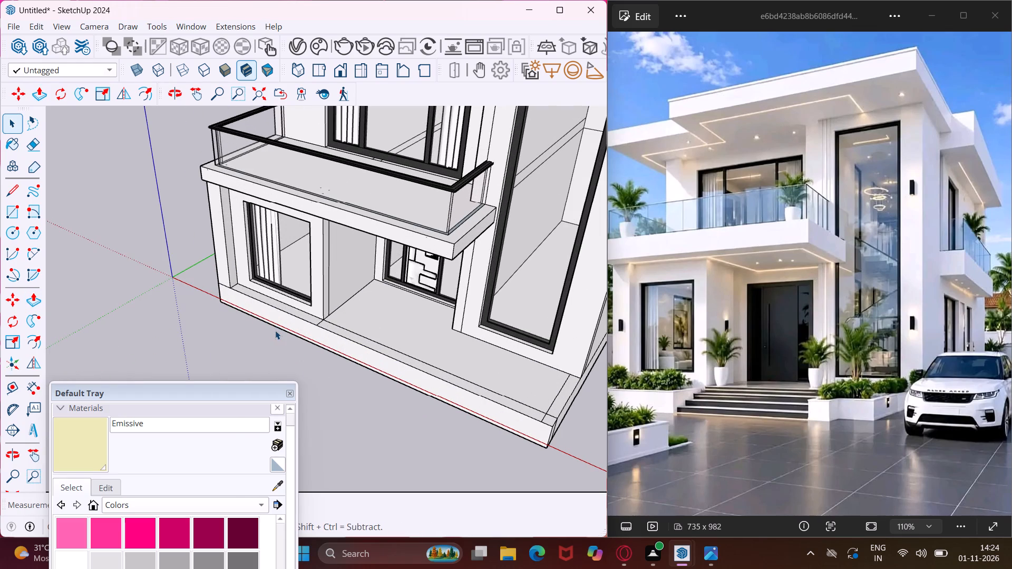
middle_click_drag(283, 309, 330, 315)
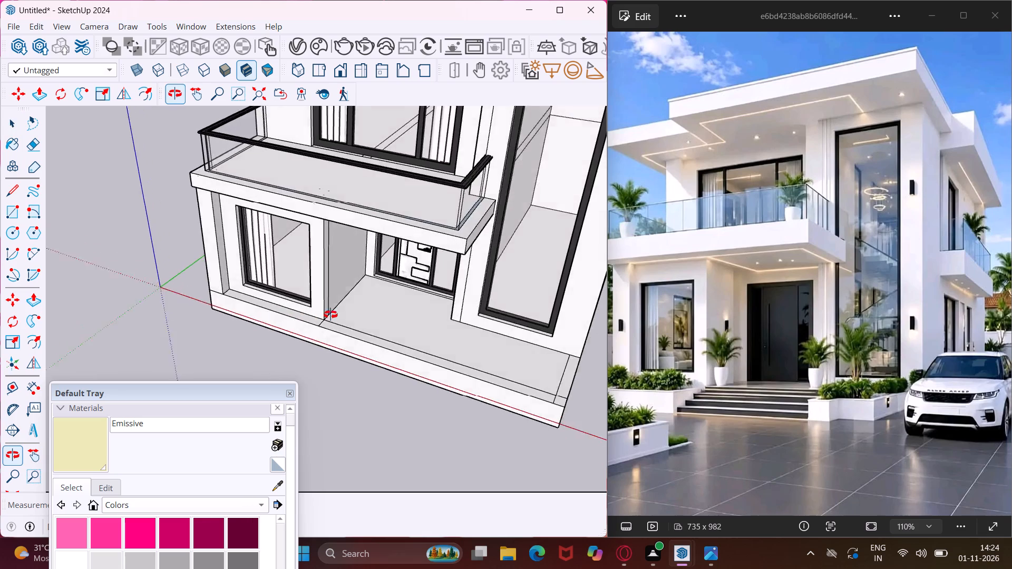
middle_click_drag(330, 315, 433, 243)
scroll(437, 246, "up", 4)
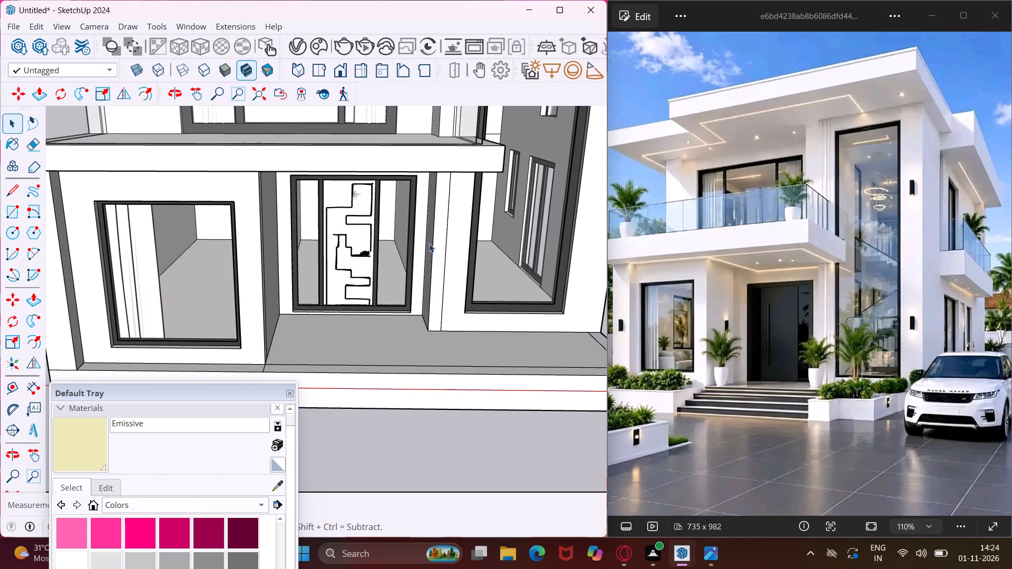
left_click(315, 43)
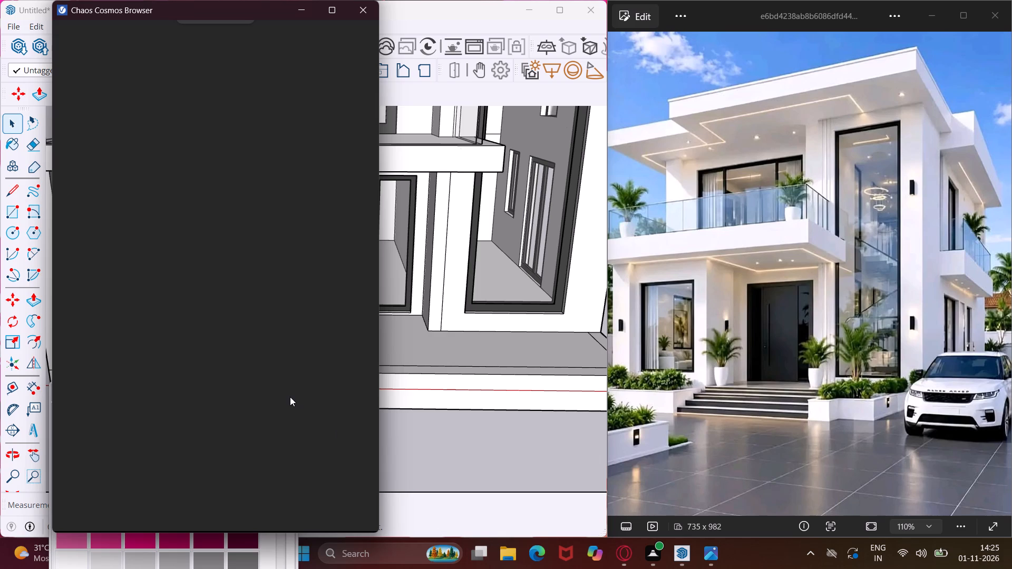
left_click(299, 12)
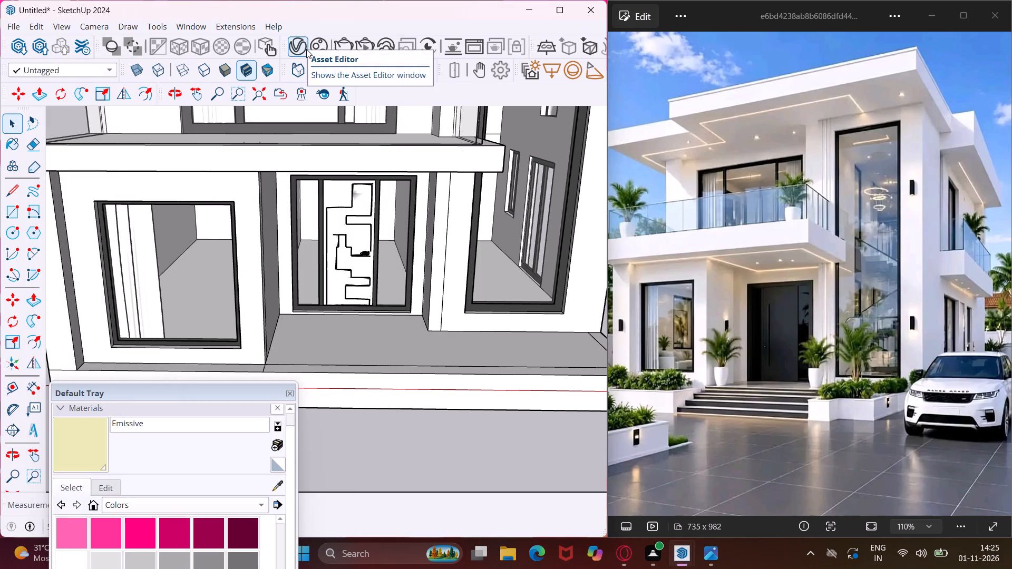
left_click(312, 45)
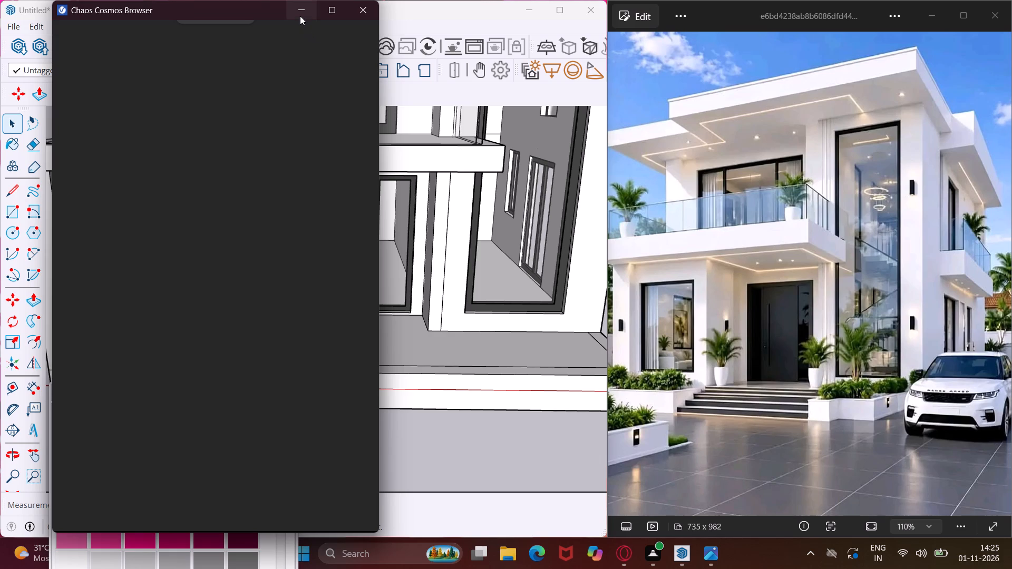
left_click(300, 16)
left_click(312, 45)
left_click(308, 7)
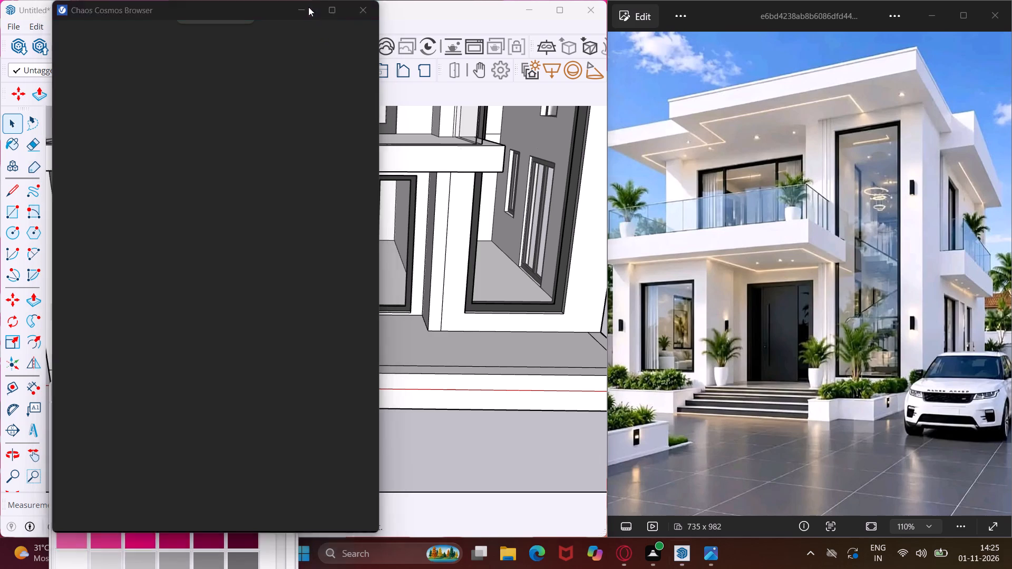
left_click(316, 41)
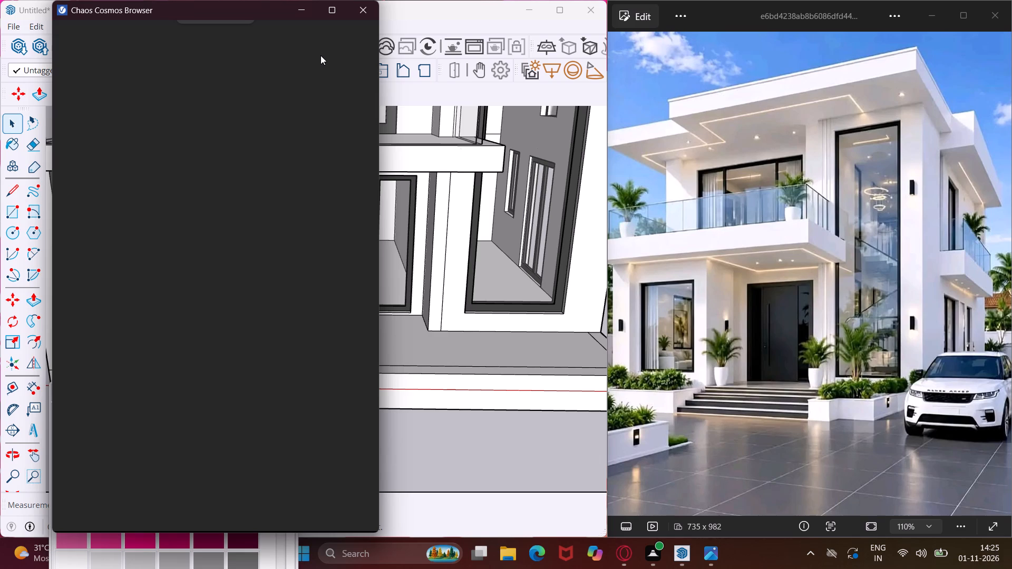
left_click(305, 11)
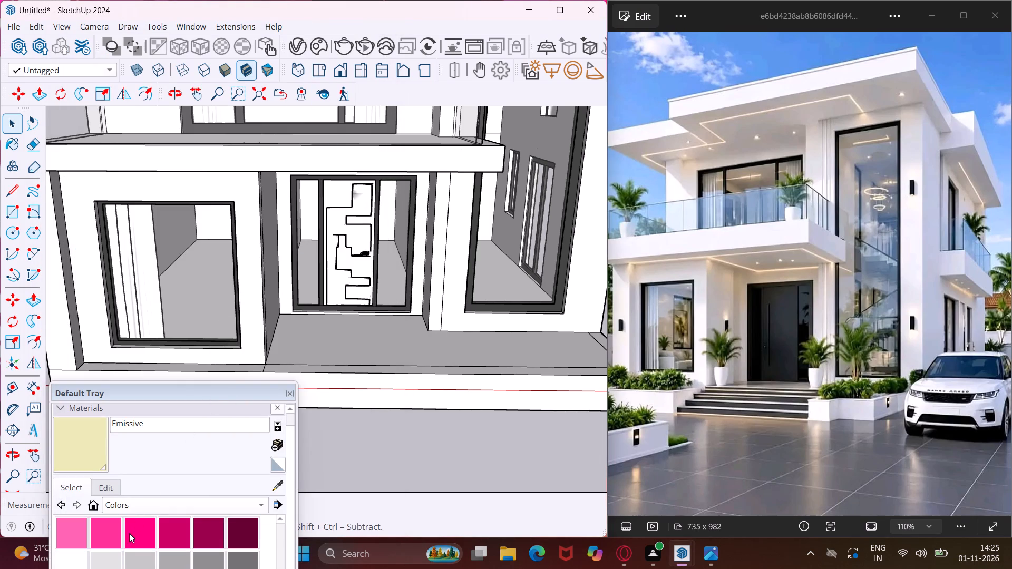
Paint the ground-floor front wall beside the entrance and the side faces of the entrance recess with Color M01.
left_click(98, 560)
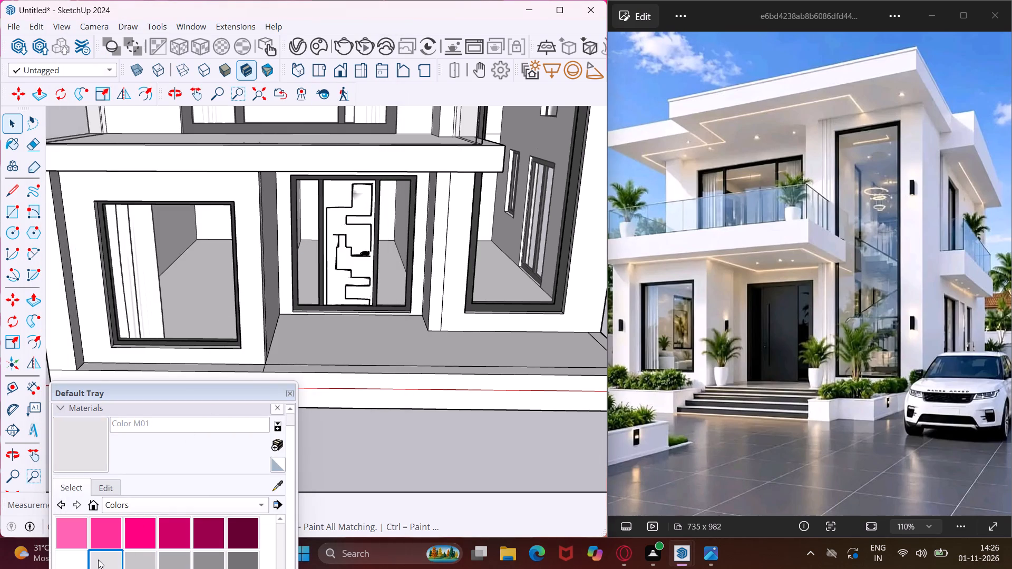
scroll(284, 191, "up", 7)
left_click(224, 204)
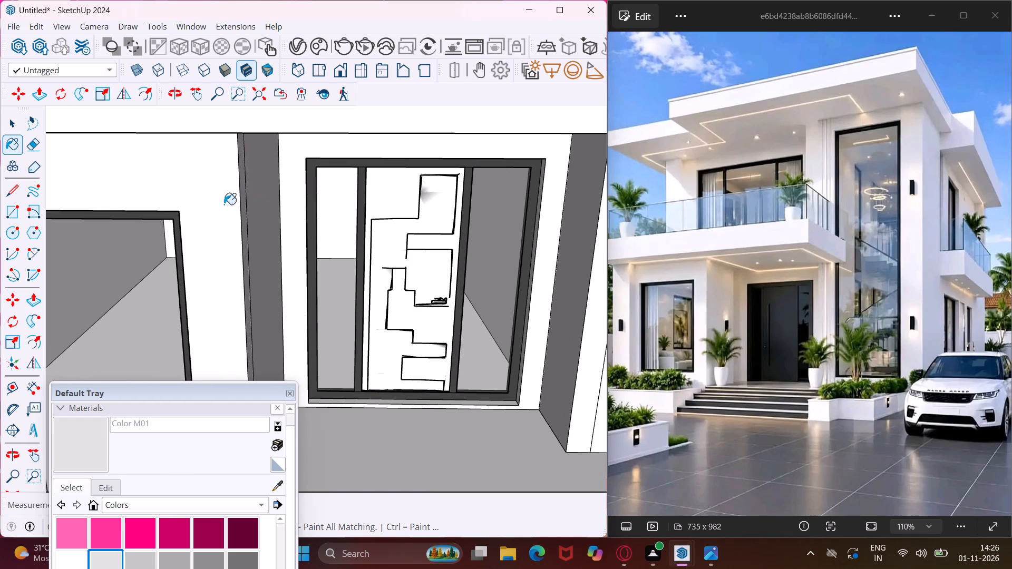
middle_click_drag(237, 214, 144, 212)
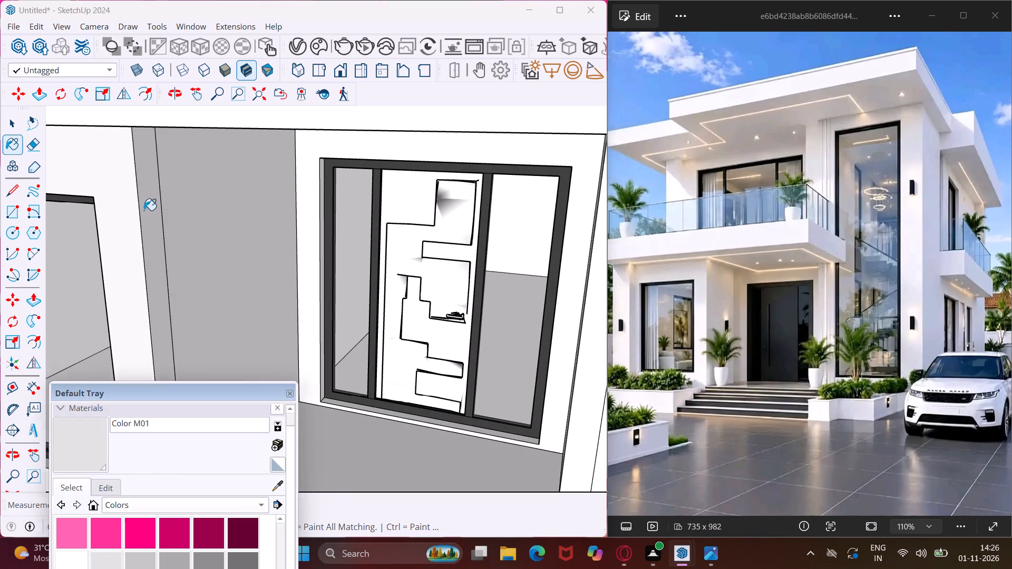
left_click(144, 210)
left_click(178, 214)
left_click(124, 258)
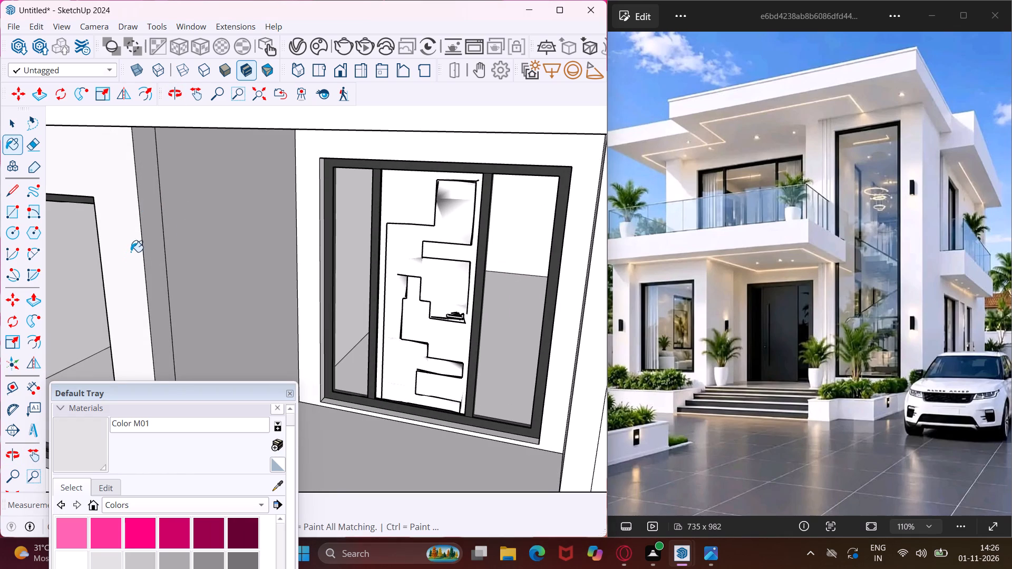
scroll(131, 247, "down", 2)
scroll(257, 204, "up", 3)
left_click(292, 198)
Paint the wall between the entrance and the tall window, plus the balcony slab's front and end faces, with Color M01.
scroll(145, 212, "down", 3)
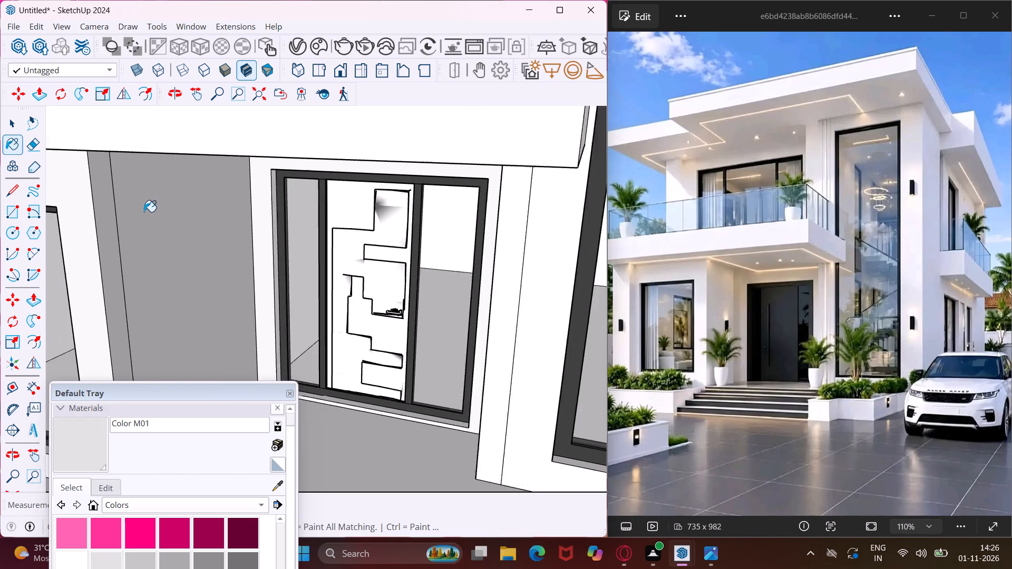
scroll(144, 212, "down", 2)
left_click(472, 242)
left_click(511, 245)
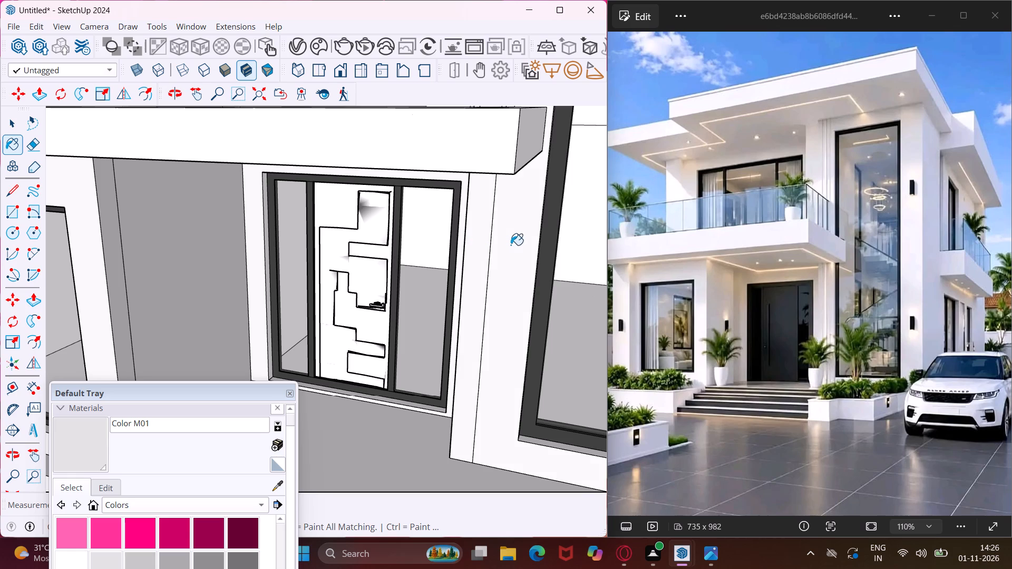
left_click(497, 155)
left_click_drag(535, 140, 529, 139)
Paint the front and side faces of the roof fascia above the tall window with Color M01.
middle_click_drag(464, 161, 434, 179)
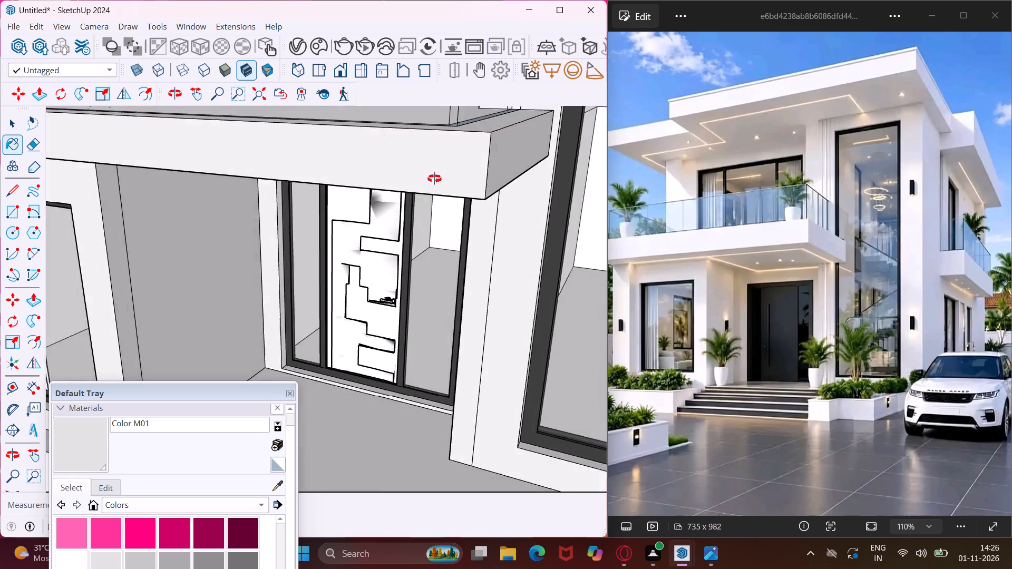
middle_click_drag(434, 179, 406, 197)
scroll(479, 230, "down", 10)
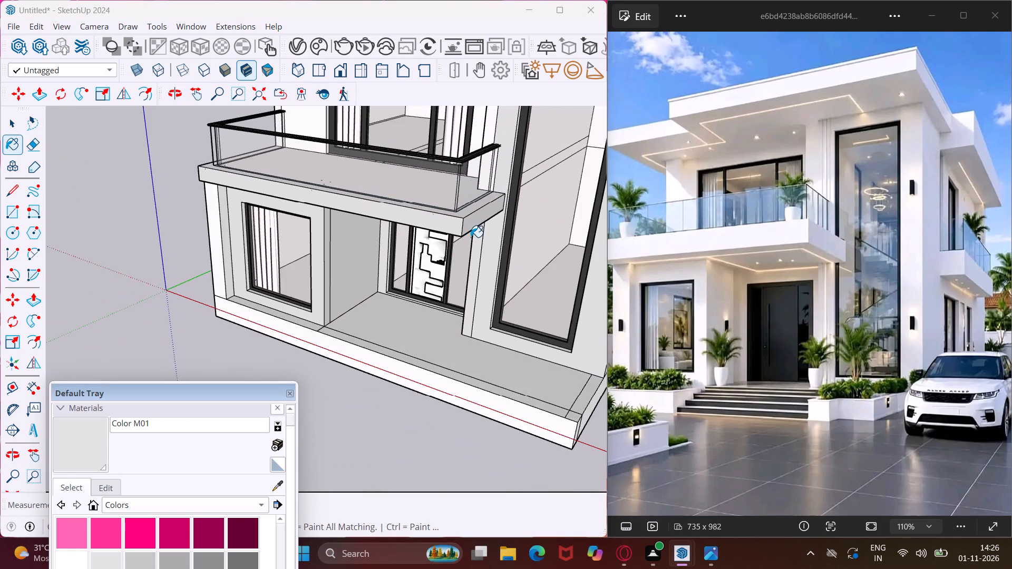
scroll(471, 237, "down", 6)
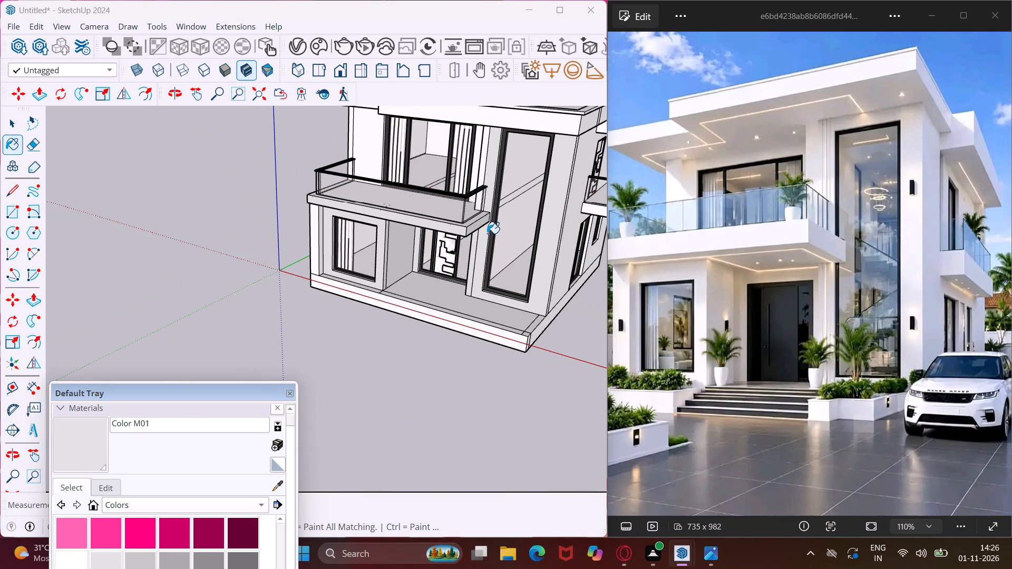
scroll(562, 105, "up", 6)
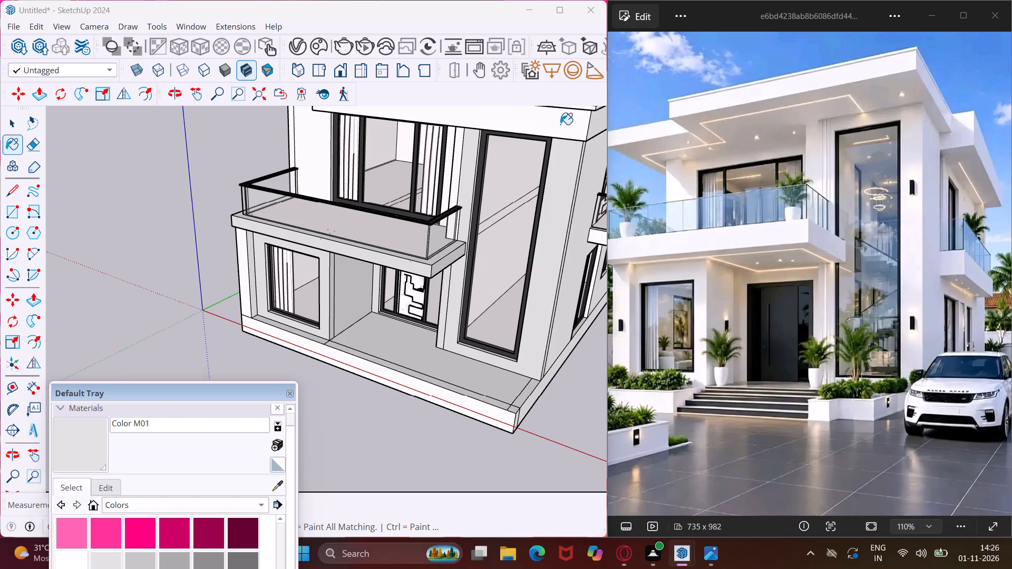
left_click(560, 124)
left_click(596, 127)
Paint the side wall beyond the tall window, its corner strip, and the plinth's side and front faces with Color M01.
scroll(449, 161, "down", 4)
middle_click_drag(530, 222, 421, 188)
scroll(539, 292, "up", 3)
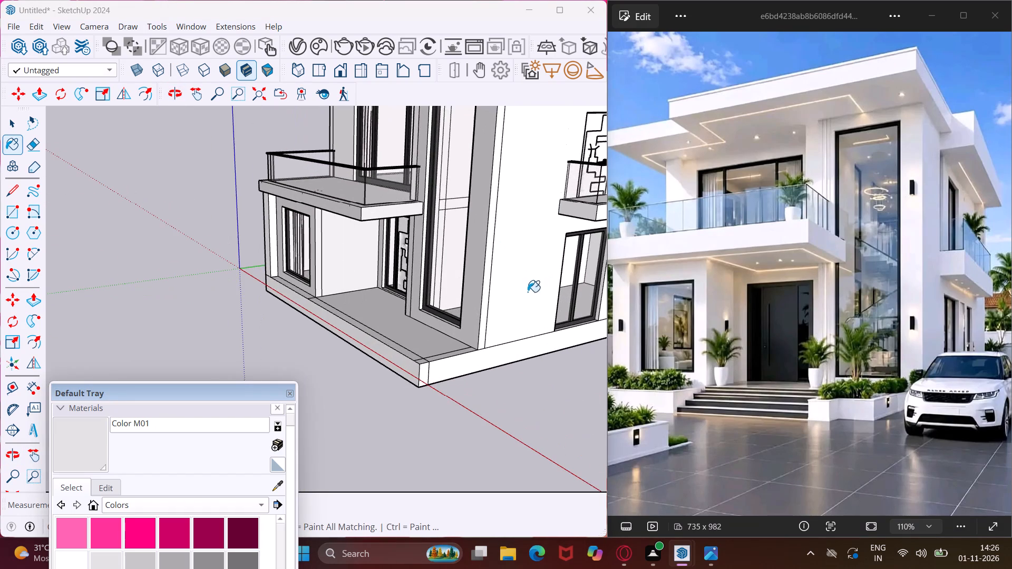
left_click(520, 302)
left_click(484, 316)
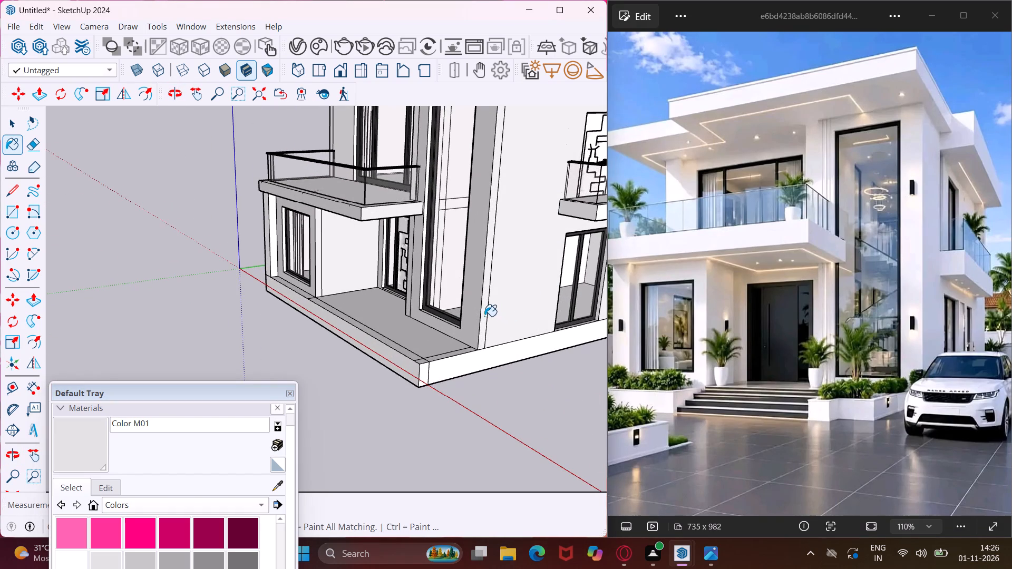
left_click(472, 361)
scroll(408, 370, "up", 5)
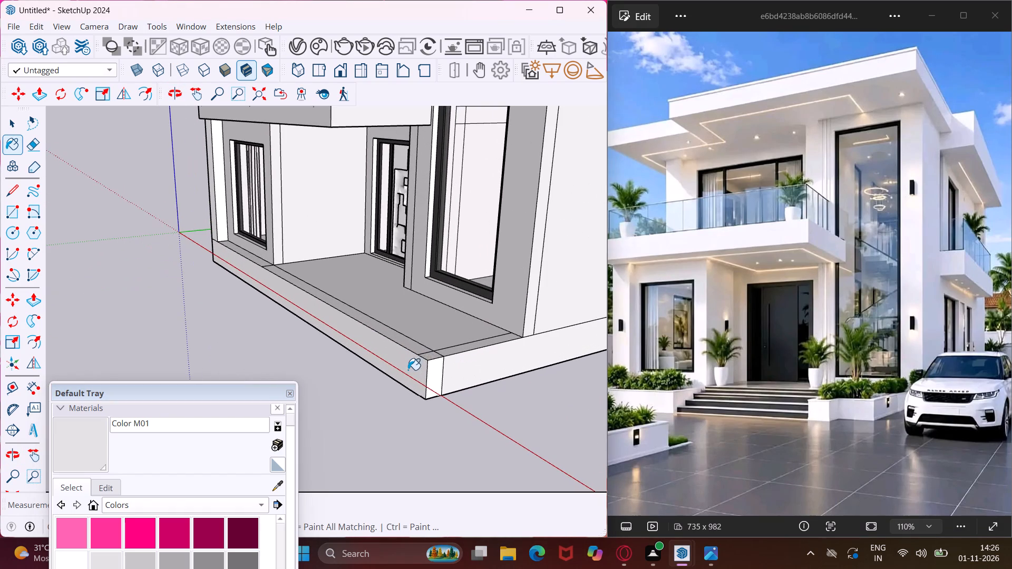
left_click(420, 368)
left_click(436, 375)
Paint the front corner pier beside the ground-floor window, its inner return and the slab edge above with Color M01.
scroll(435, 375, "up", 1)
middle_click_drag(435, 375, 576, 346)
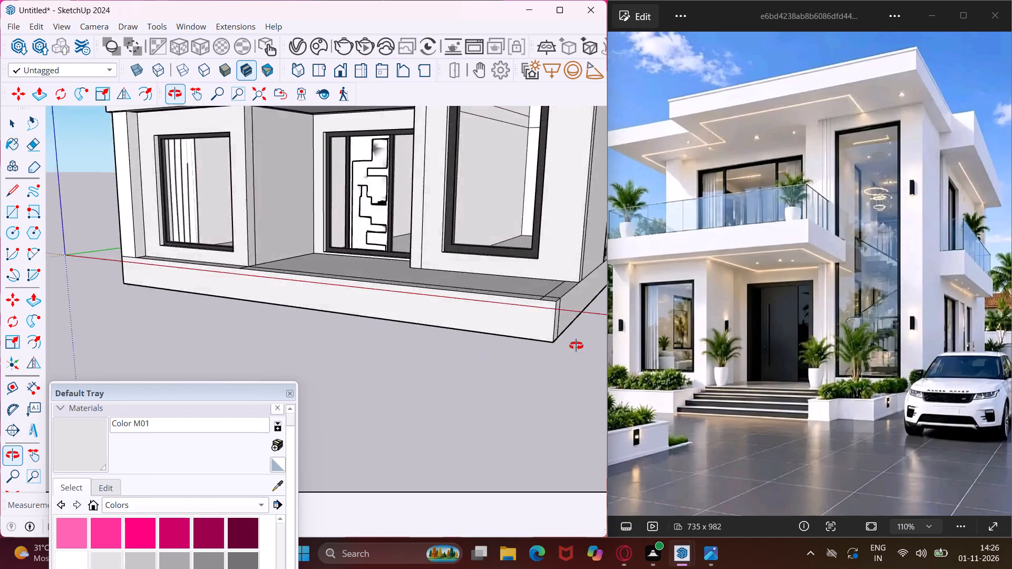
middle_click_drag(576, 346, 679, 340)
scroll(612, 332, "down", 5)
scroll(261, 260, "down", 4)
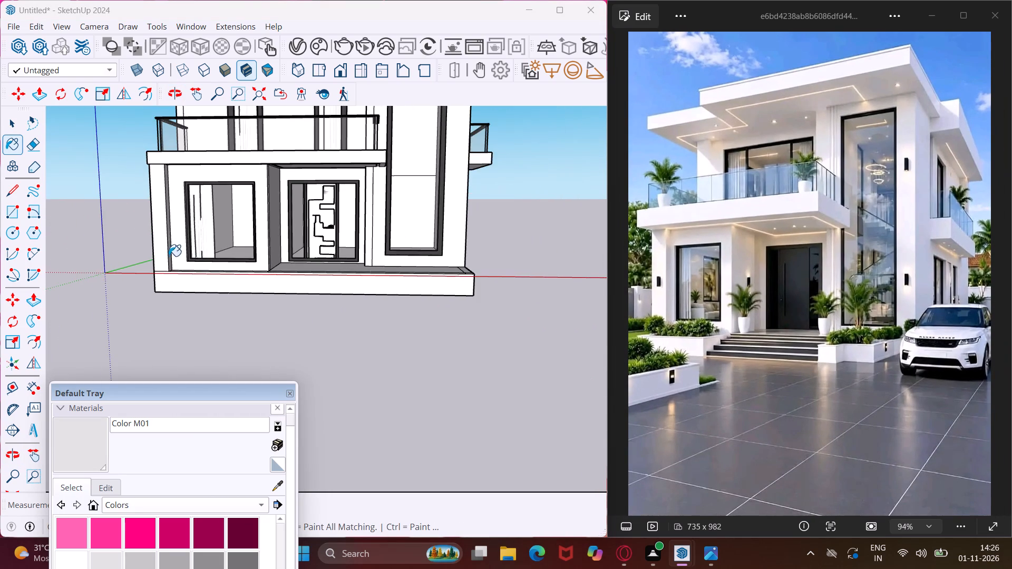
scroll(157, 209, "up", 6)
left_click(168, 182)
left_click(177, 190)
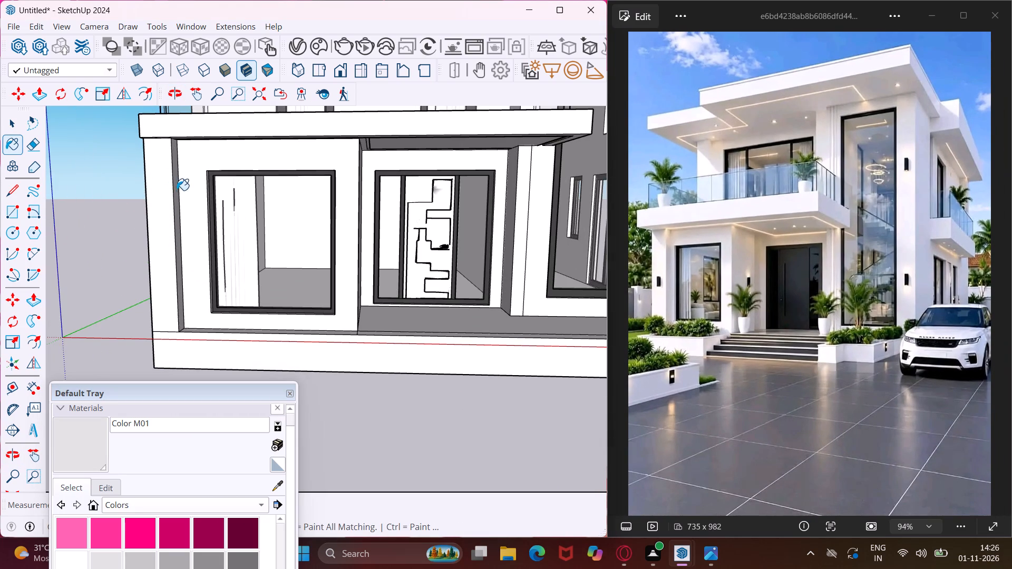
left_click(182, 134)
Paint the opposite ground-floor side wall and the balcony slab's side band, corner patch and top edge with Color M01.
middle_click_drag(182, 135, 476, 257)
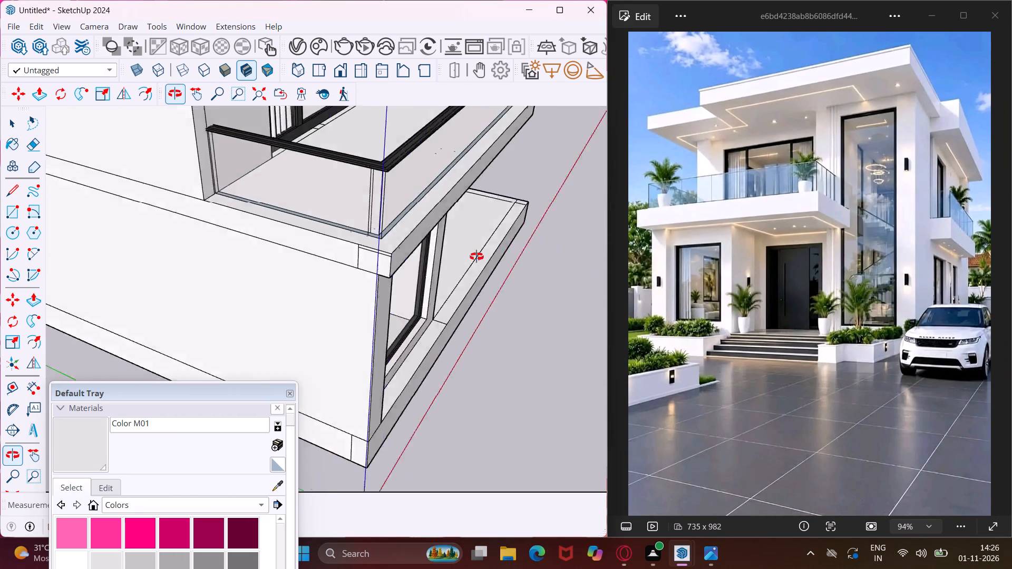
middle_click_drag(476, 257, 495, 261)
left_click(373, 277)
left_click(376, 262)
left_click(411, 266)
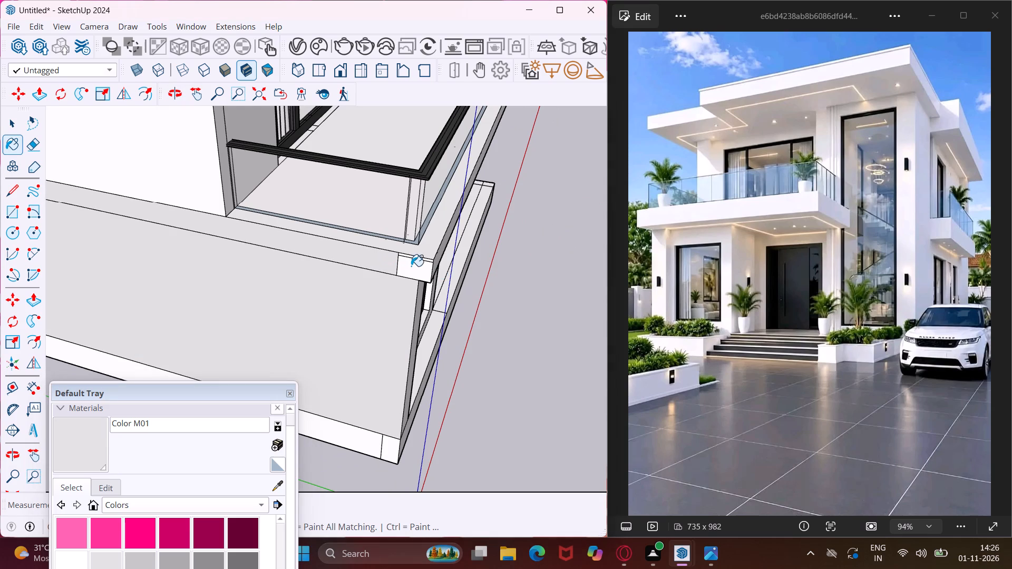
scroll(412, 260, "up", 6)
left_click(417, 258)
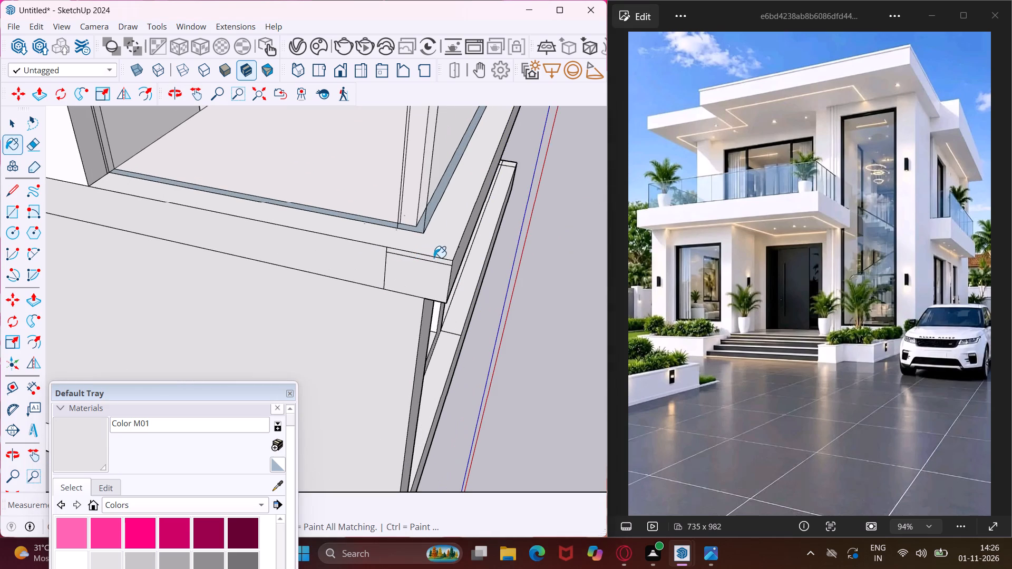
left_click(437, 255)
Paint the upper-floor wall on the same side, its corner strip and the plinth face below with Color M01.
scroll(435, 253, "down", 11)
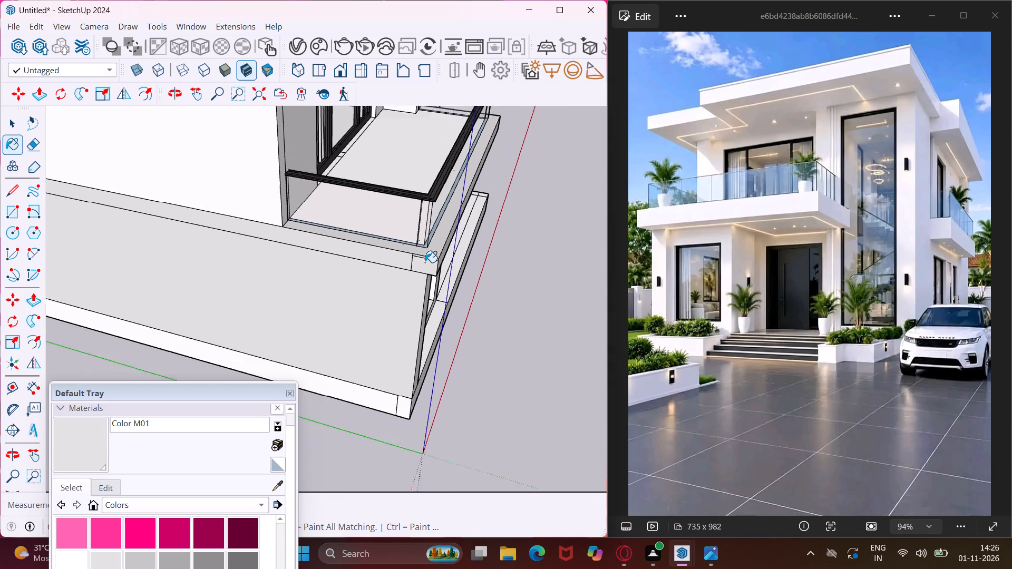
scroll(425, 262, "down", 2)
left_click(322, 165)
middle_click_drag(318, 165, 288, 165)
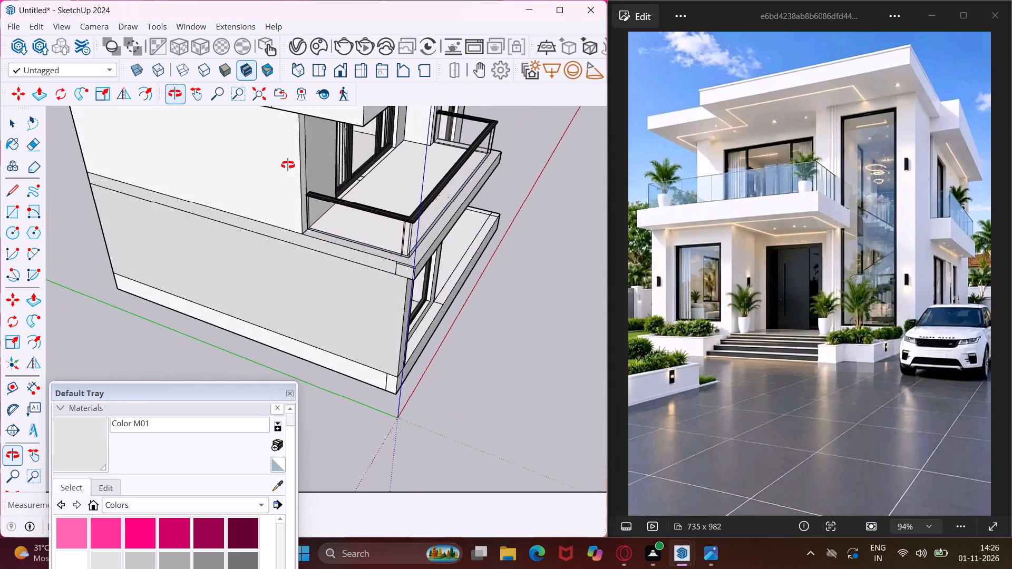
middle_click_drag(288, 165, 232, 166)
scroll(283, 160, "up", 3)
left_click(280, 158)
left_click(265, 163)
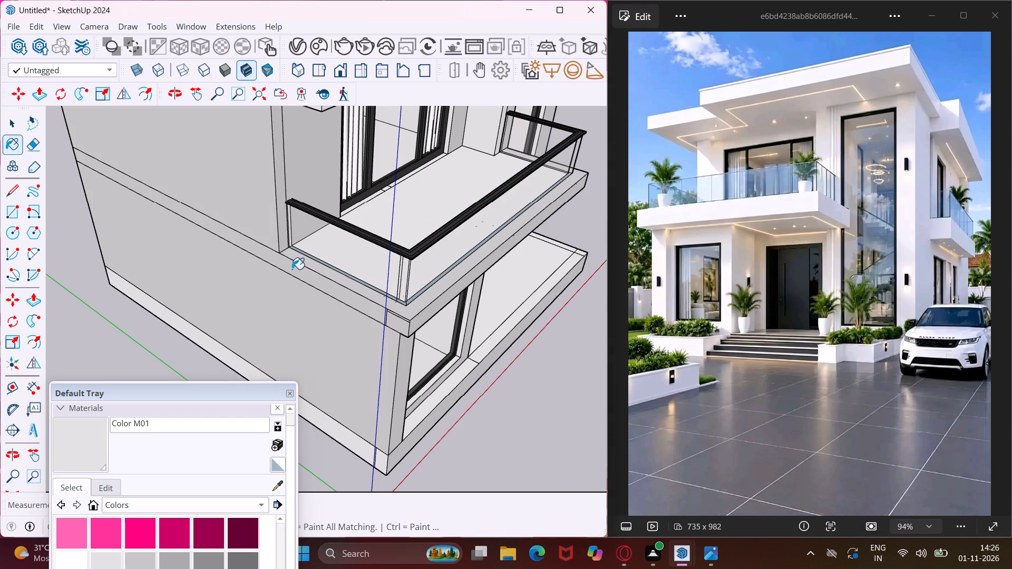
left_click(356, 444)
Paint the roof's top surface, its edge at the front corner and both side fascia segments with Color M01.
scroll(333, 433, "down", 4)
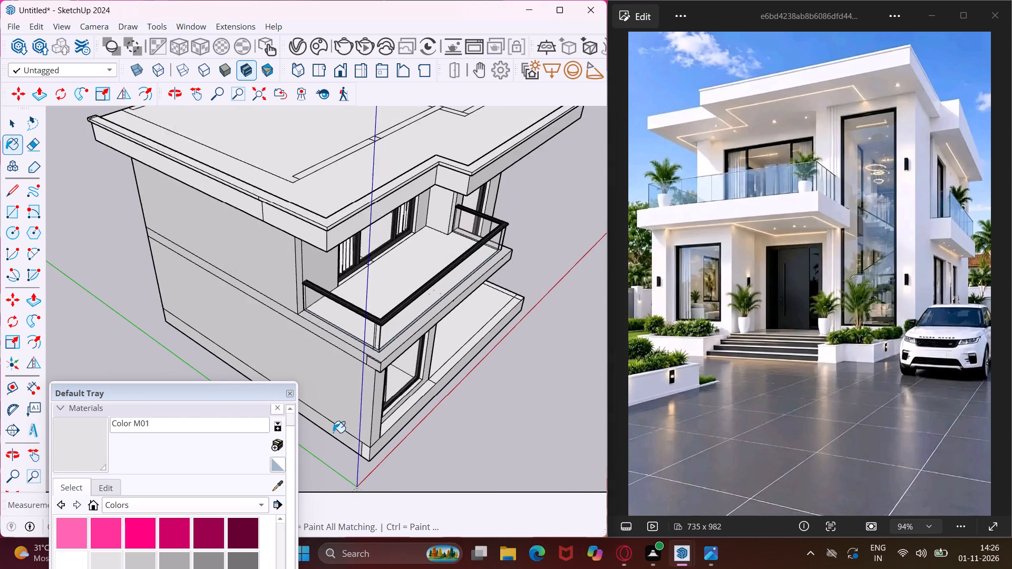
scroll(333, 433, "down", 4)
scroll(338, 260, "up", 7)
left_click(326, 295)
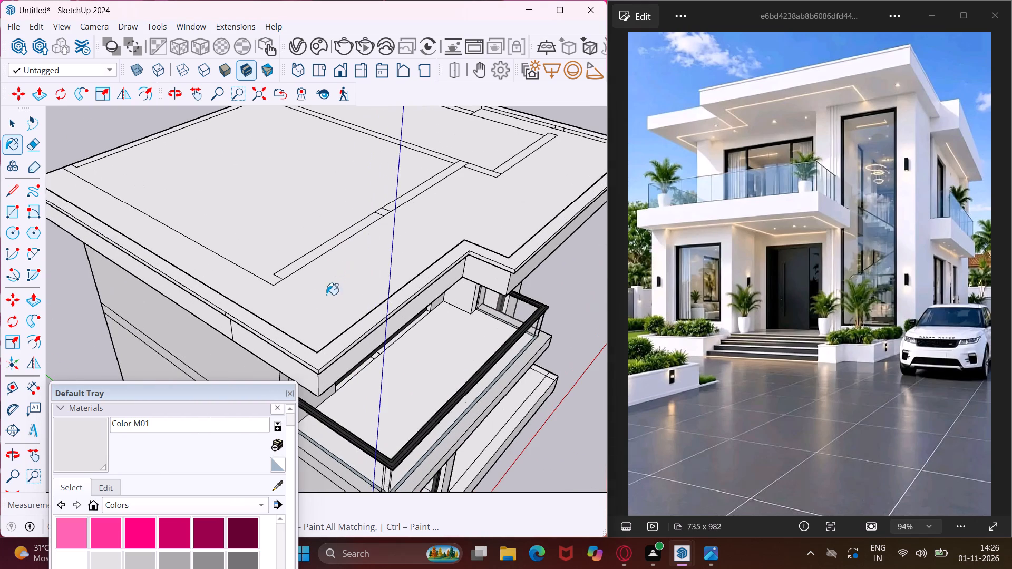
left_click(314, 359)
left_click(334, 364)
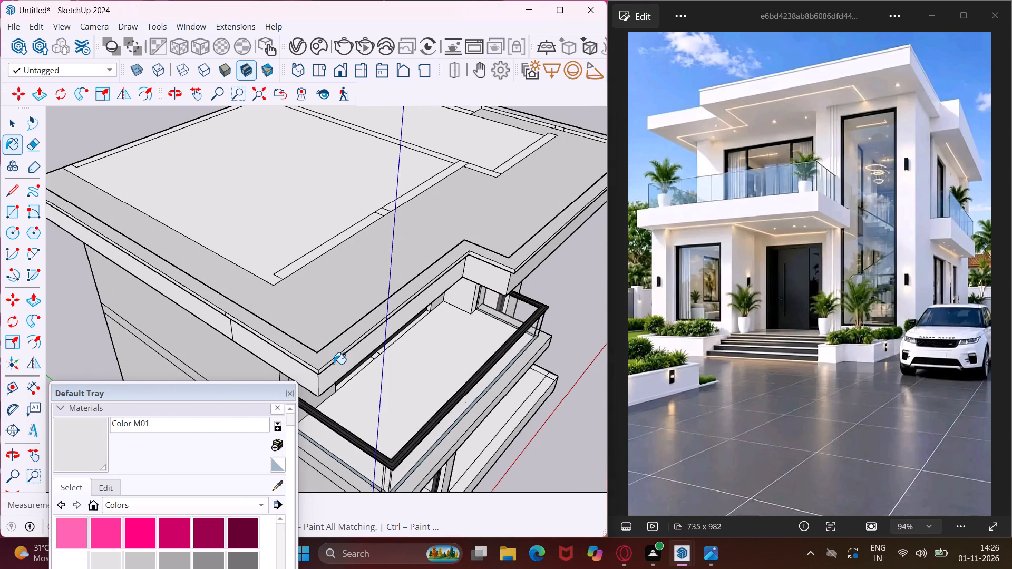
left_click(334, 371)
scroll(334, 371, "up", 1)
middle_click_drag(334, 371, 322, 295)
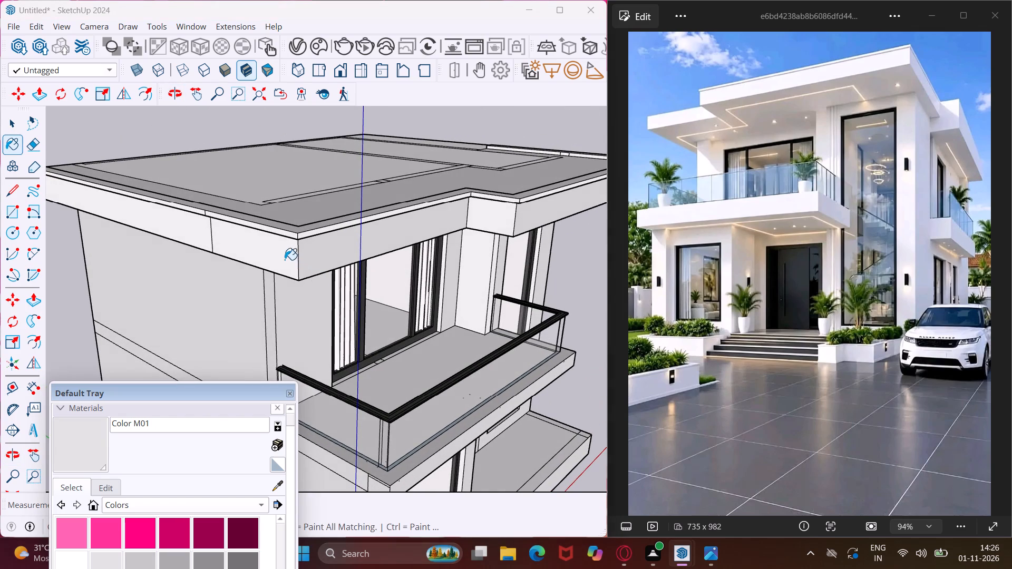
left_click(285, 260)
left_click(207, 232)
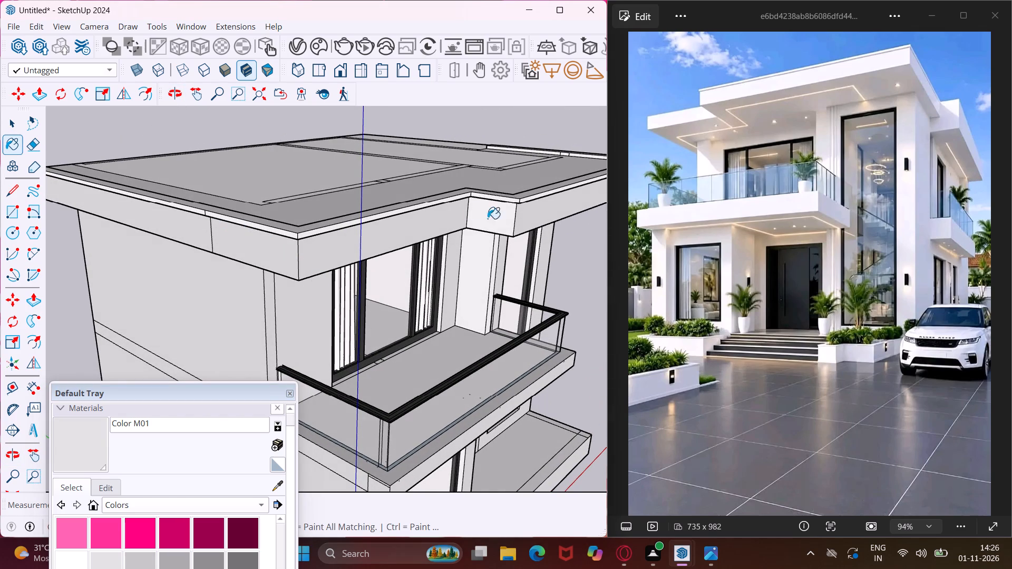
Paint the front roof fascia's notch faces and the thin edge trim around that notch with Color M01.
left_click(492, 219)
left_click(519, 223)
scroll(527, 193, "up", 6)
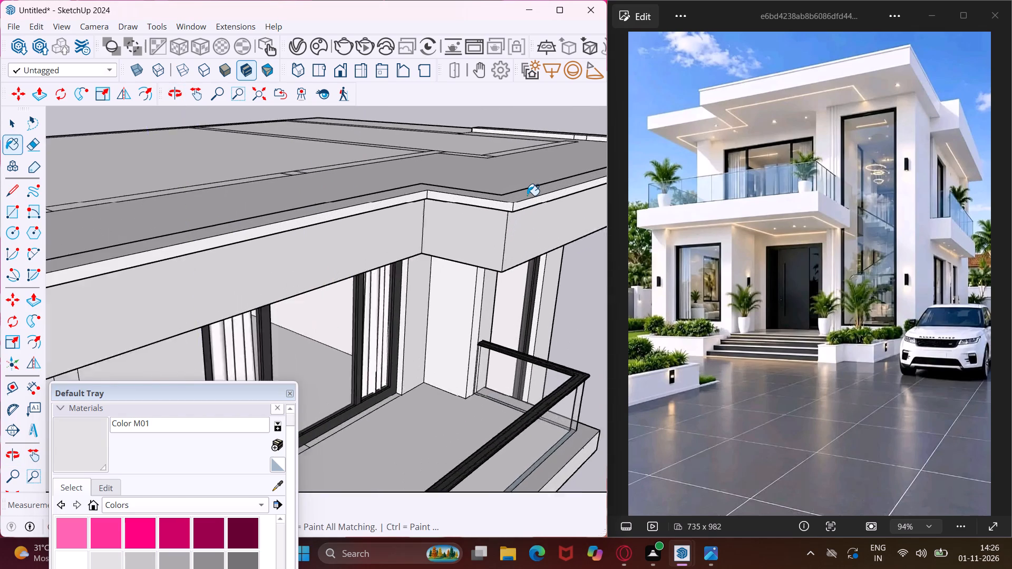
scroll(527, 195, "up", 5)
left_click(525, 209)
left_click(478, 213)
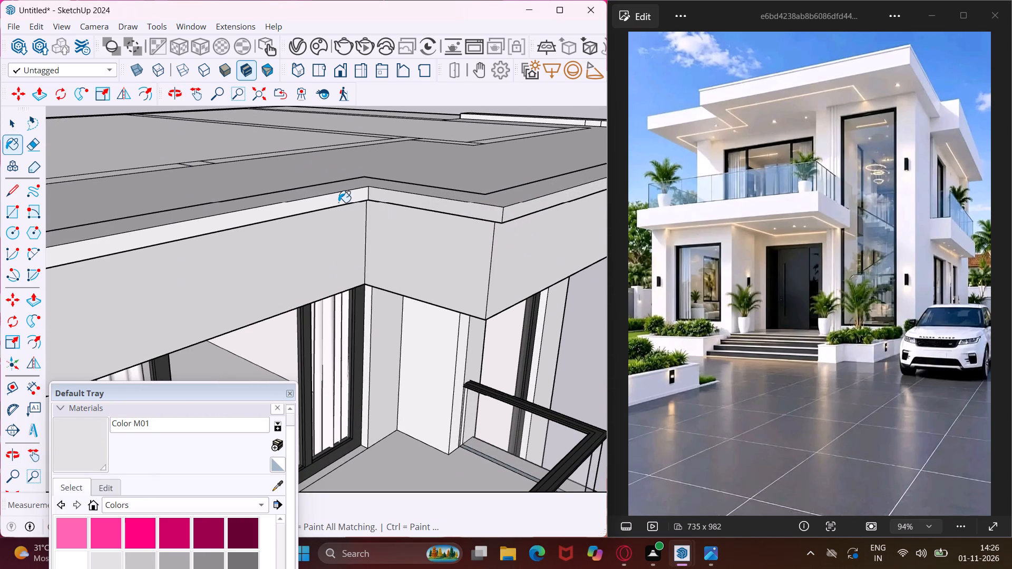
left_click(338, 201)
middle_click_drag(338, 201, 449, 114)
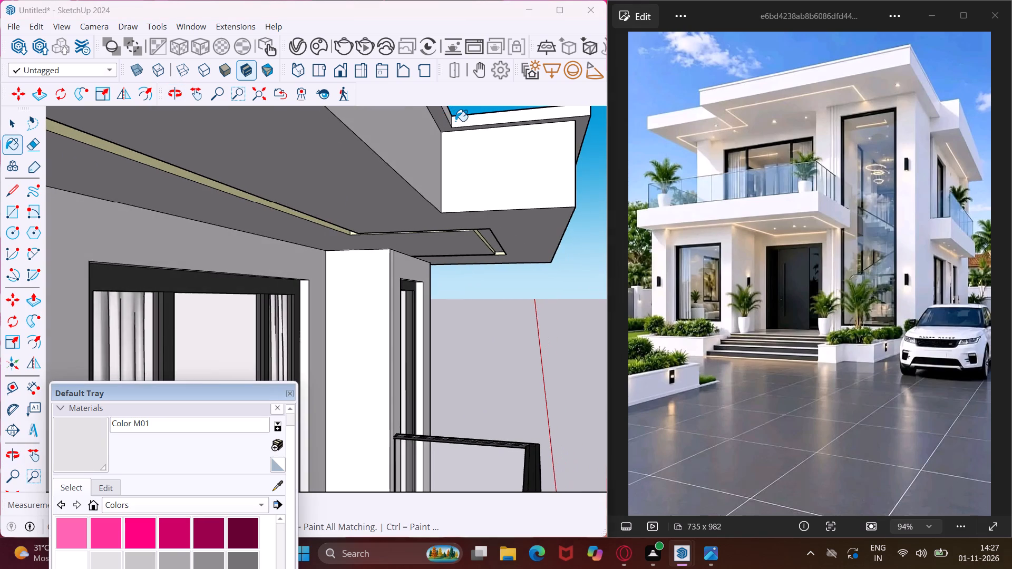
scroll(455, 121, "up", 6)
left_click(449, 121)
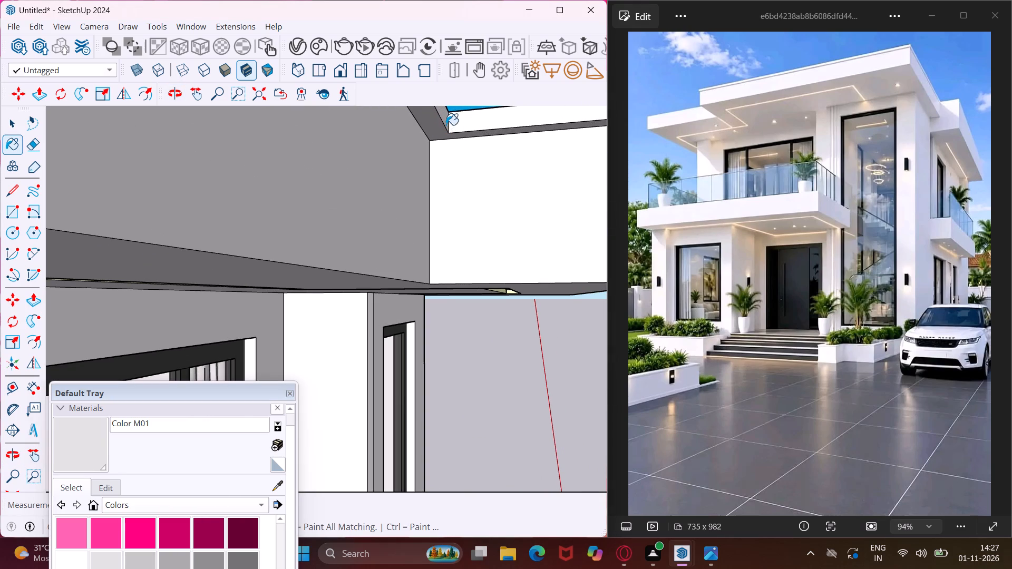
left_click(440, 131)
Paint the front corner pier, the adjoining side wall and the side roof fascia segments, including the projecting block's faces, with Color M01.
middle_click_drag(440, 130, 217, 175)
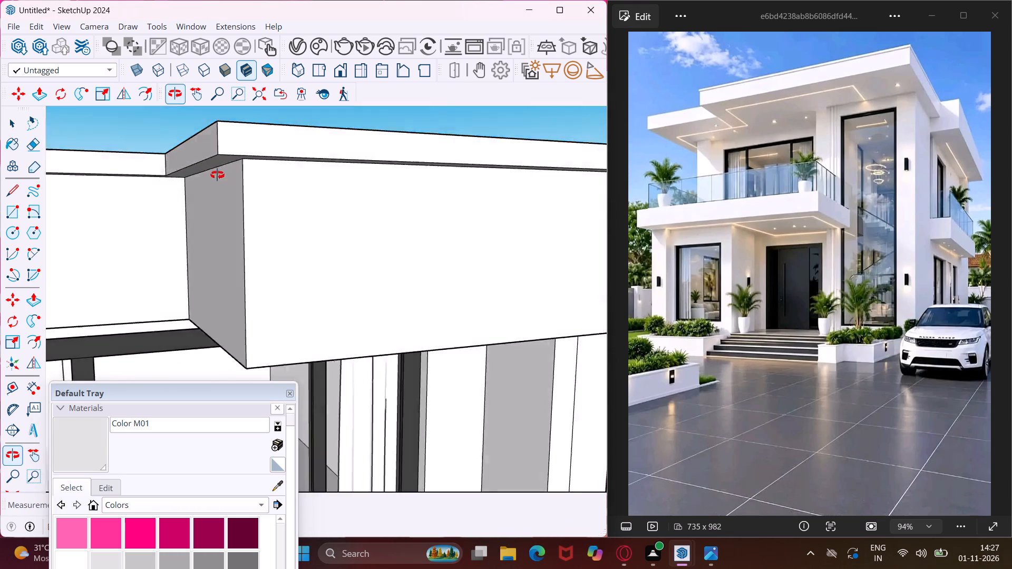
middle_click_drag(217, 175, 192, 251)
scroll(192, 247, "down", 10)
scroll(238, 241, "down", 4)
scroll(474, 320, "up", 3)
left_click(484, 319)
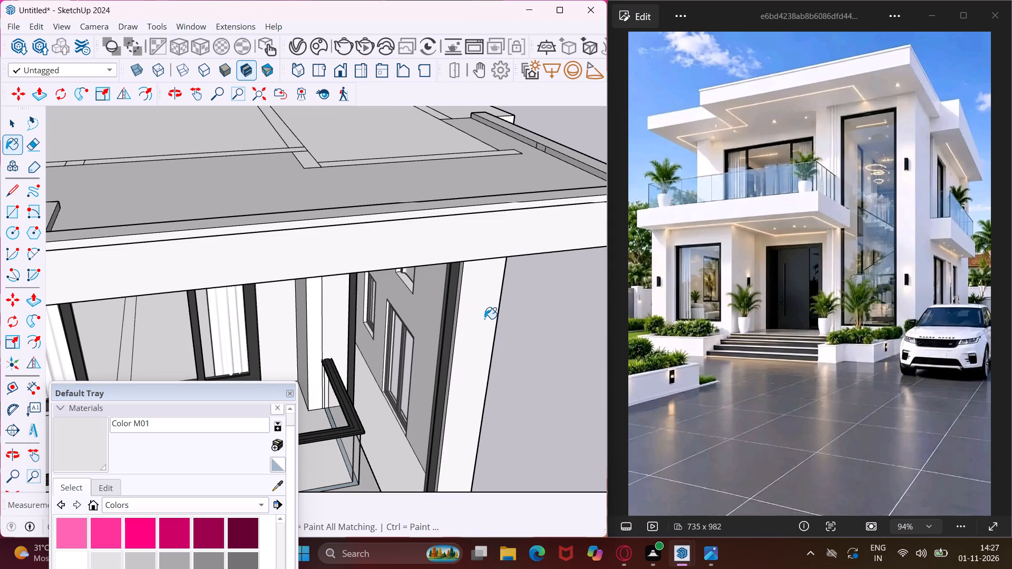
middle_click_drag(484, 319, 180, 250)
left_click(317, 259)
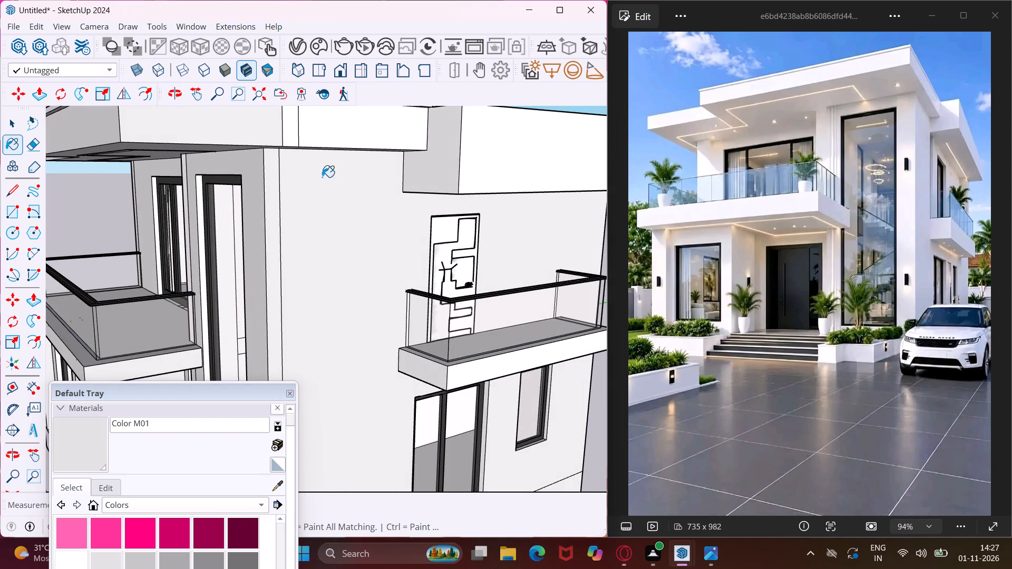
left_click(317, 132)
left_click(284, 134)
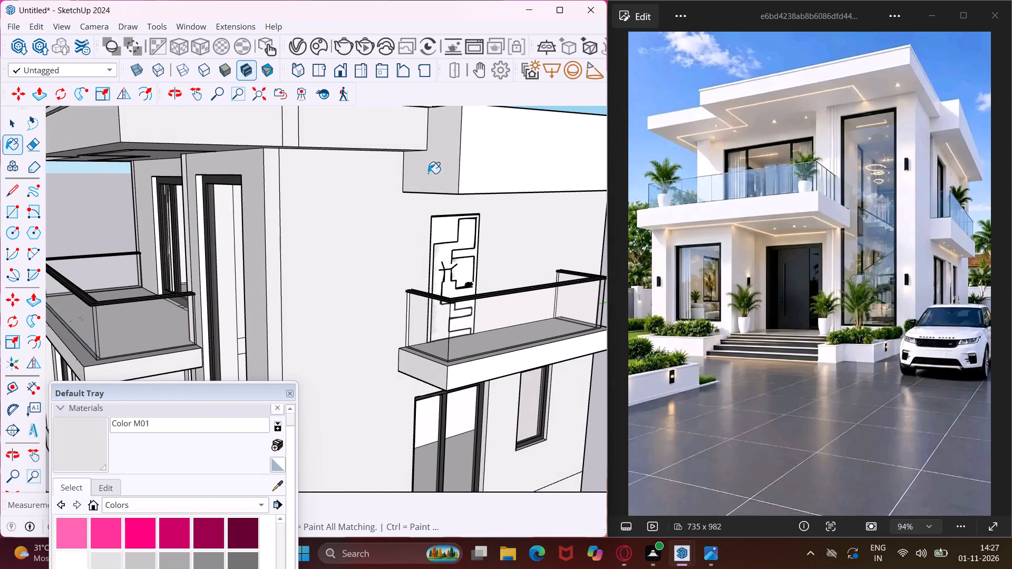
left_click(431, 173)
left_click(478, 159)
Draw two vertical lines across the plinth's front face, one at the porch wall corner and one farther along, to outline the entrance stair width.
scroll(427, 158, "down", 5)
middle_click_drag(411, 181, 424, 191)
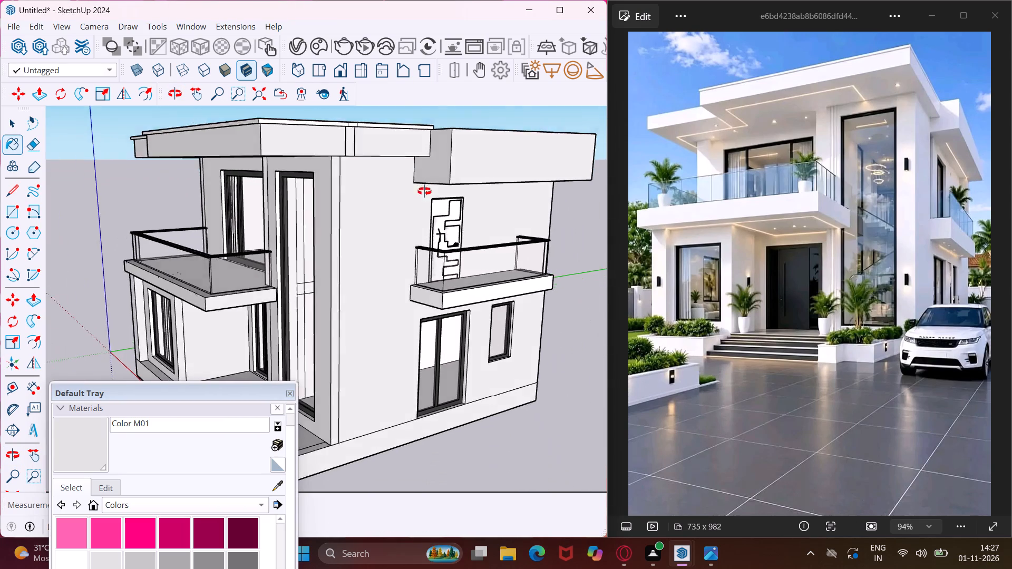
middle_click_drag(424, 191, 660, 224)
scroll(596, 242, "down", 4)
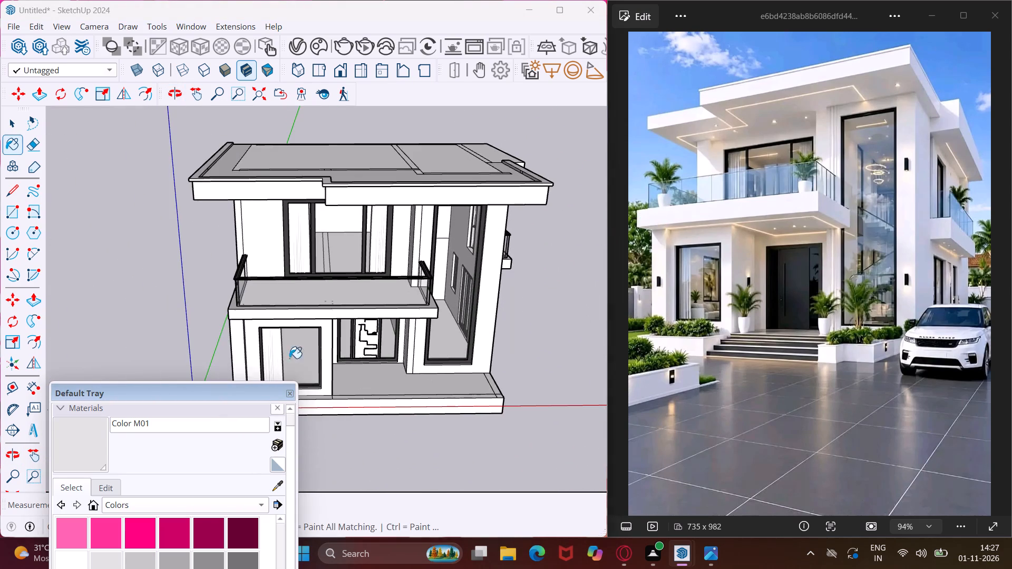
left_click_drag(233, 390, 169, 444)
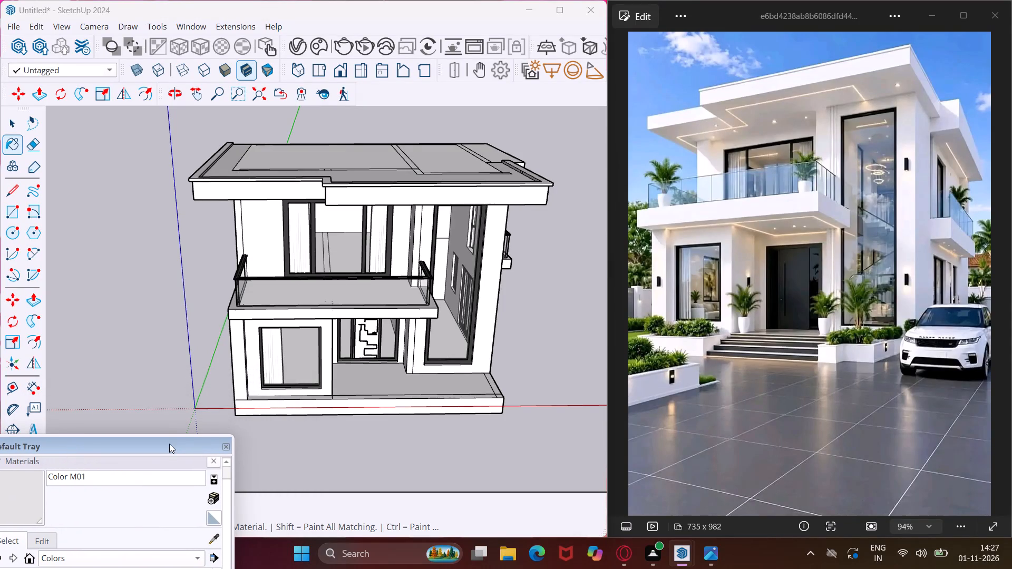
scroll(376, 388, "up", 4)
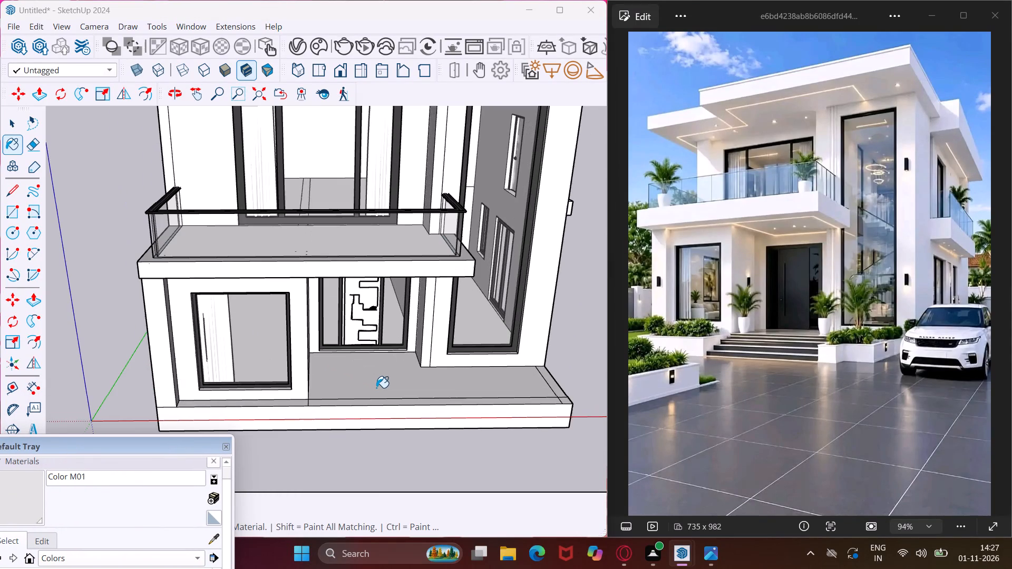
left_click(6, 191)
scroll(308, 411, "up", 6)
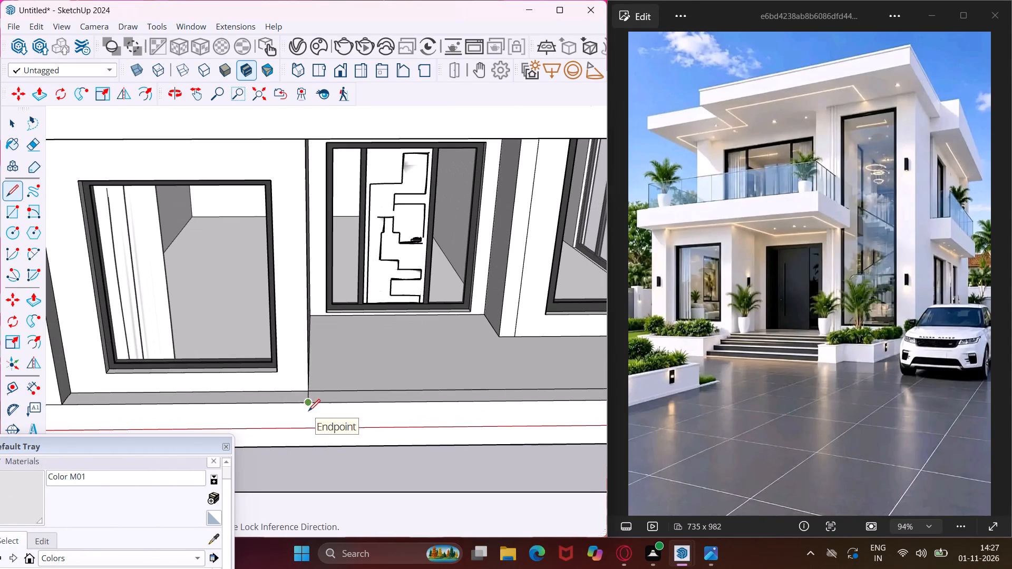
left_click(306, 403)
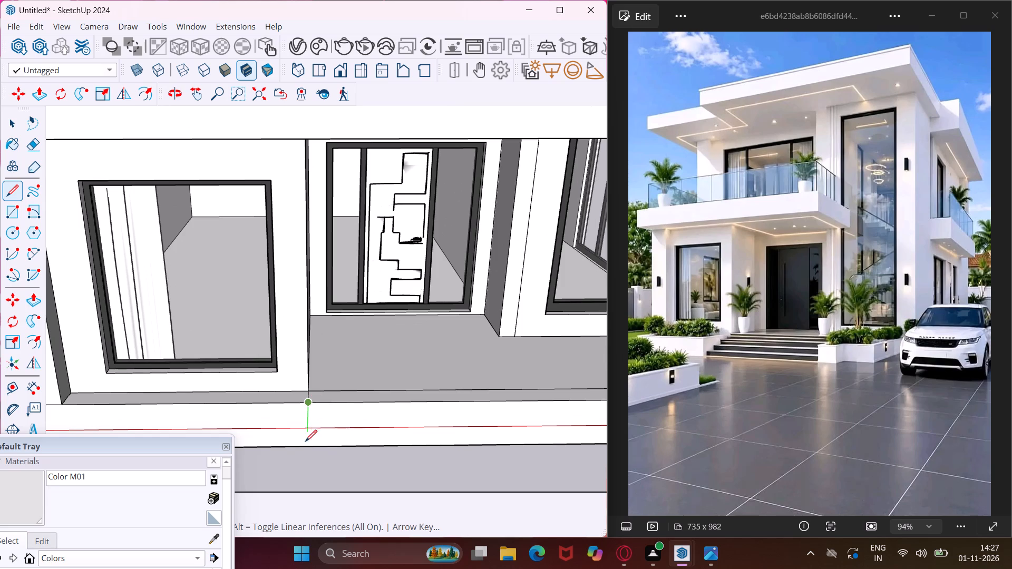
left_click(304, 447)
scroll(277, 404, "down", 4)
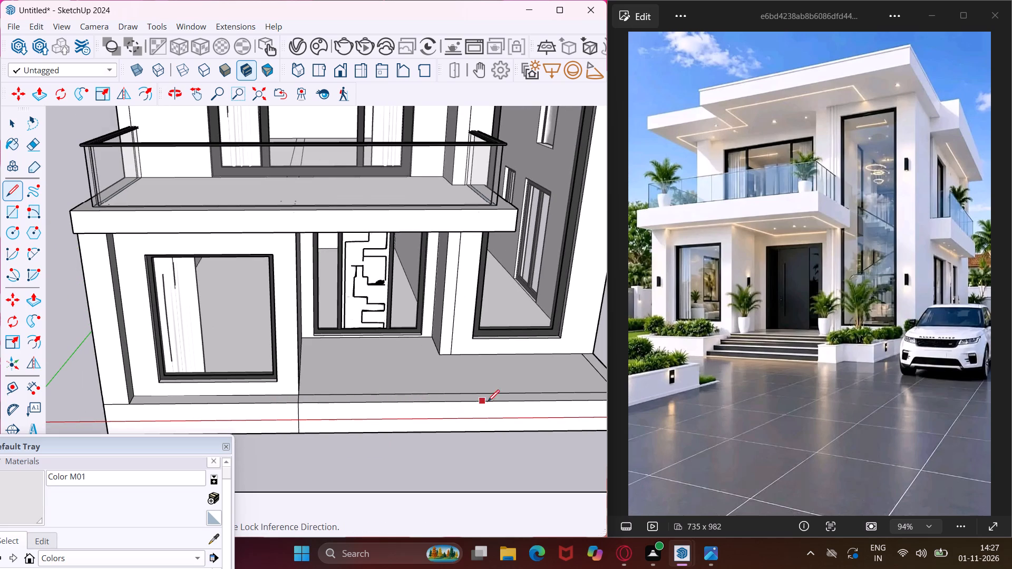
left_click(507, 404)
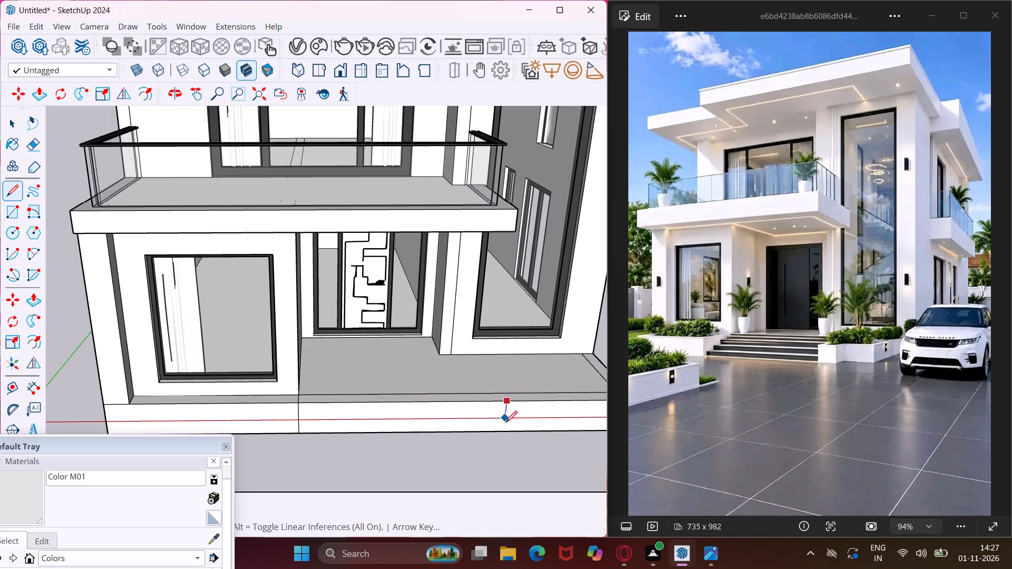
left_click(503, 430)
scroll(299, 416, "up", 2)
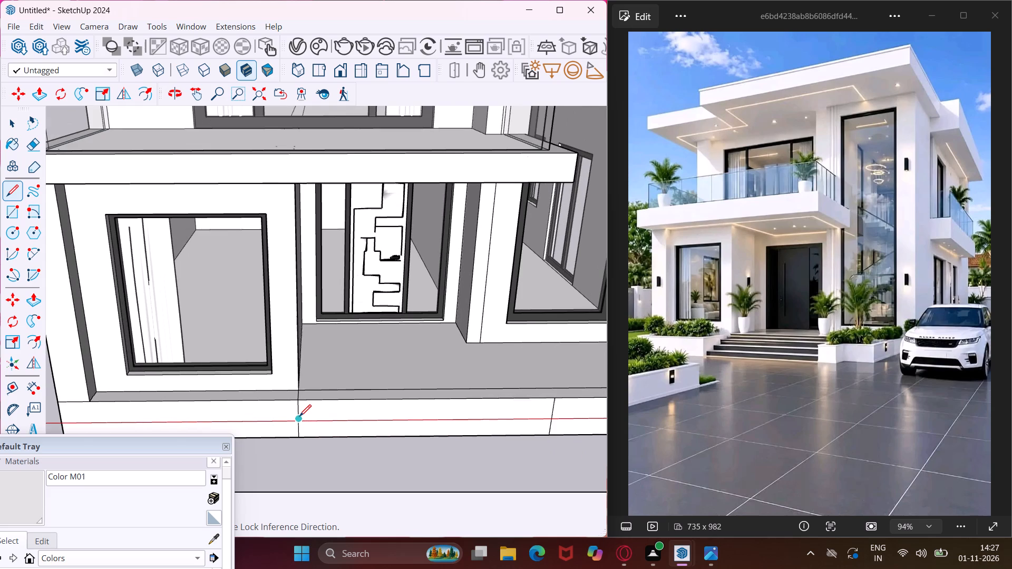
key("Escape")
key("space")
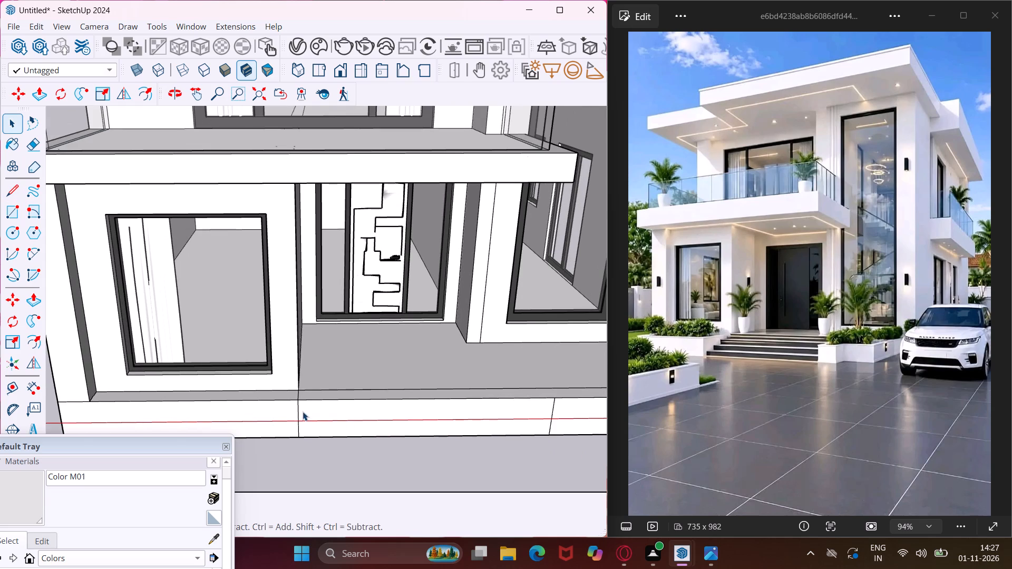
Copy the stair section's top edge down to the plinth's bottom edge and divide the copies by 4 to form four riser bands.
scroll(305, 404, "up", 3)
left_click(306, 400)
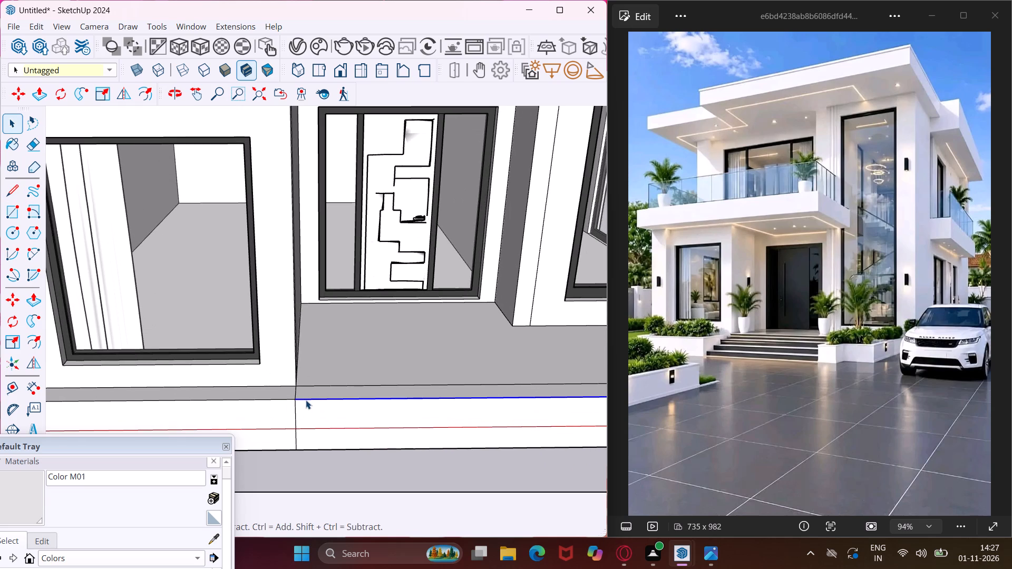
key("m")
left_click(293, 398)
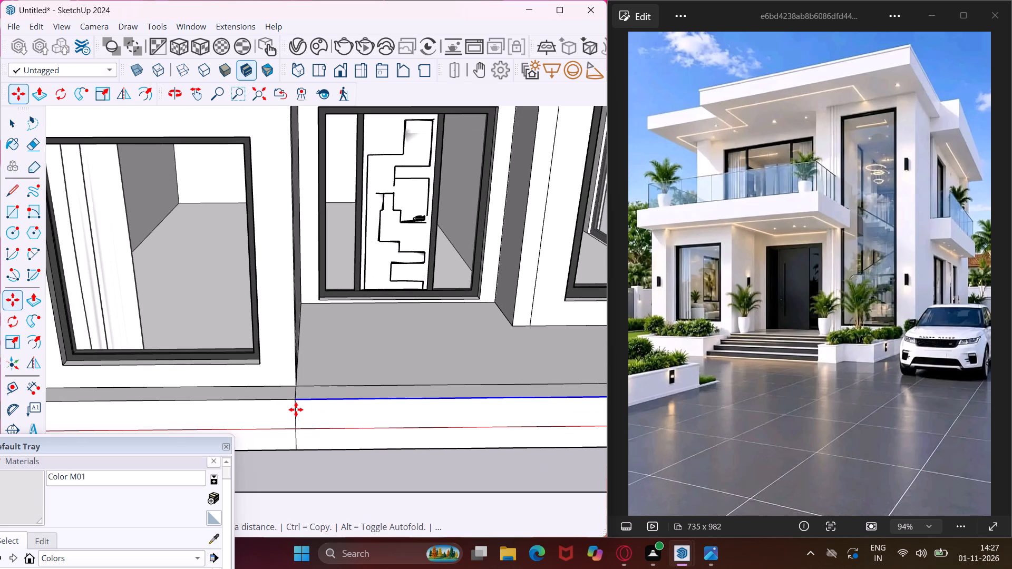
left_click(297, 452)
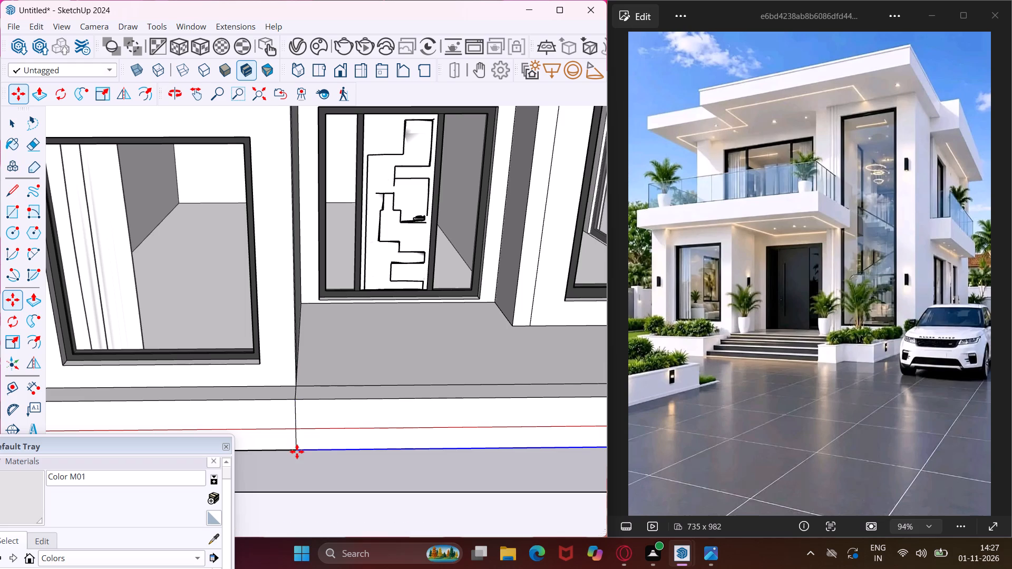
key("slash")
key("4")
key("Return")
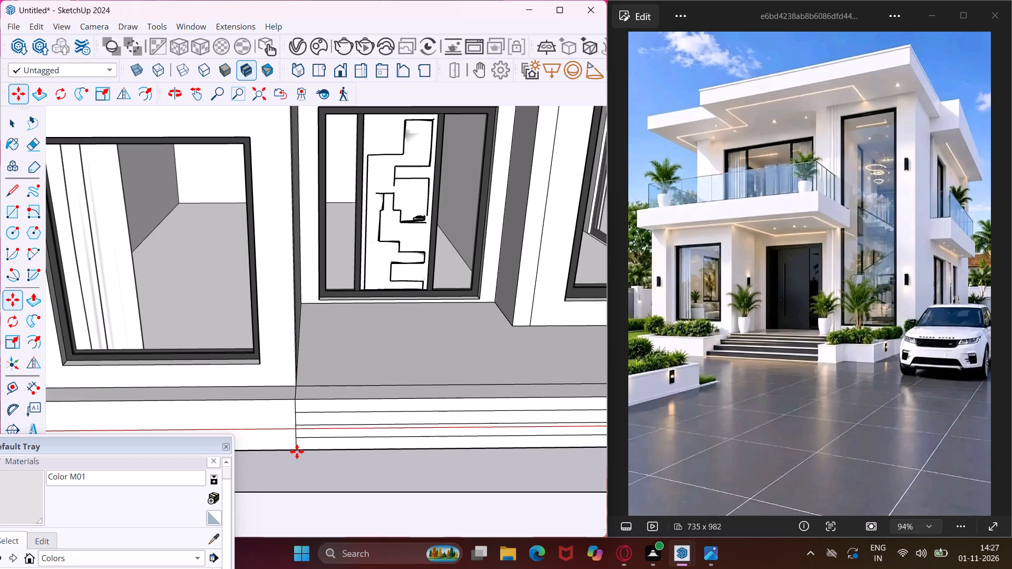
key("Escape")
key("space")
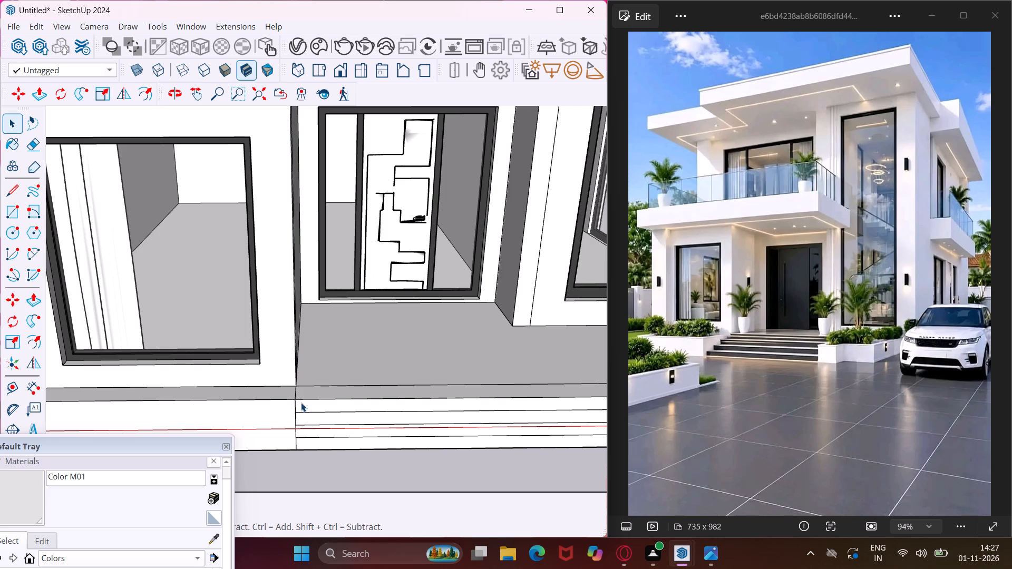
Push/Pull the second riser band from the top outward 1'.
left_click(306, 419)
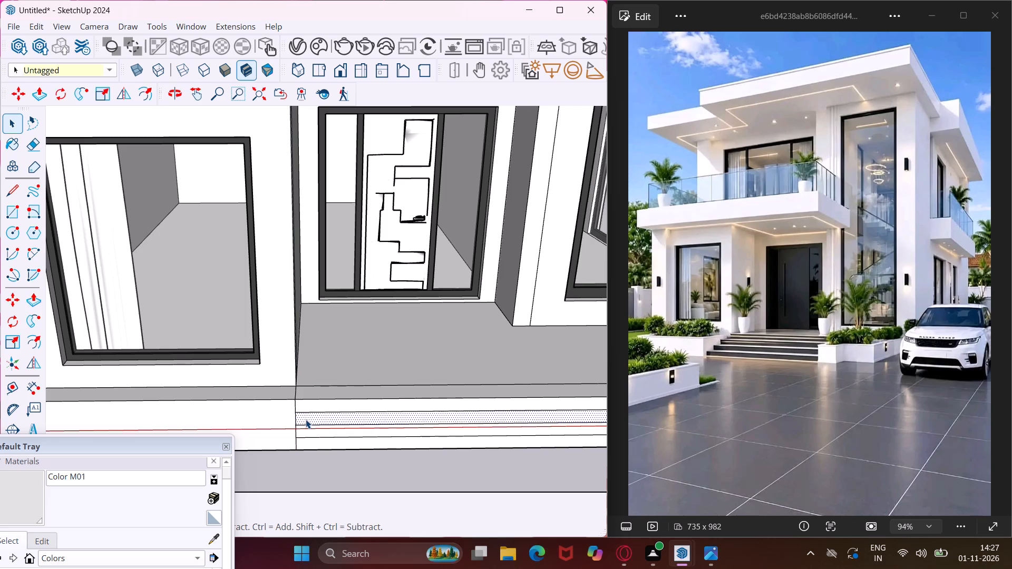
key("p")
left_click(306, 419)
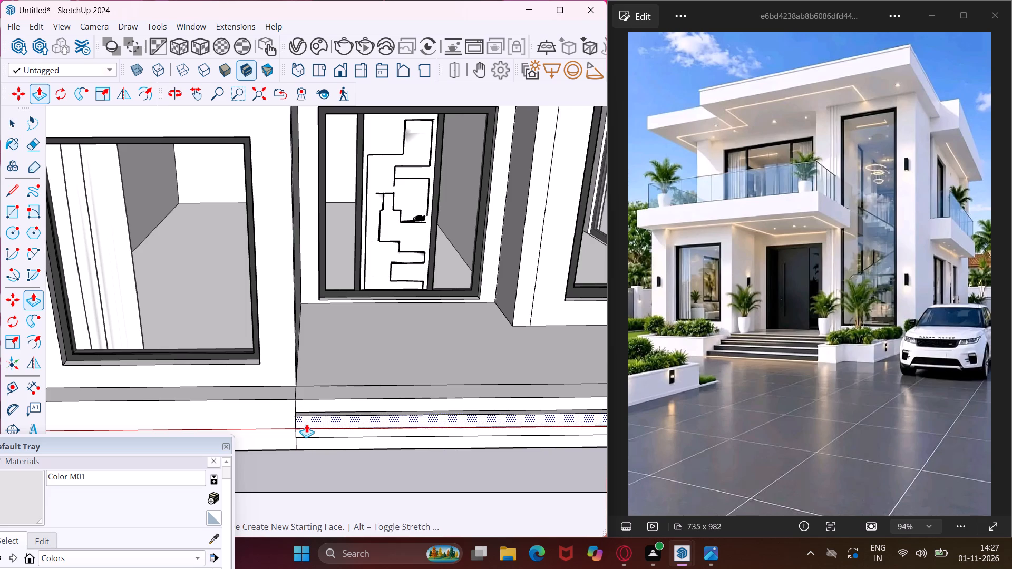
type("1'")
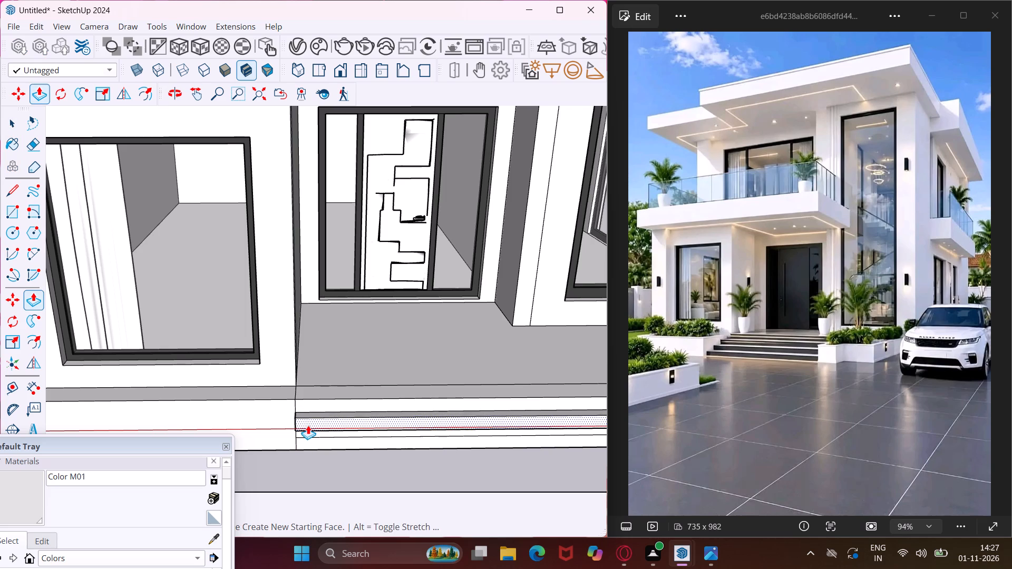
key("Return")
Pull the two lower riser bands flush with the first step, and extend the third band outward another 1'.
middle_click_drag(308, 425, 403, 444)
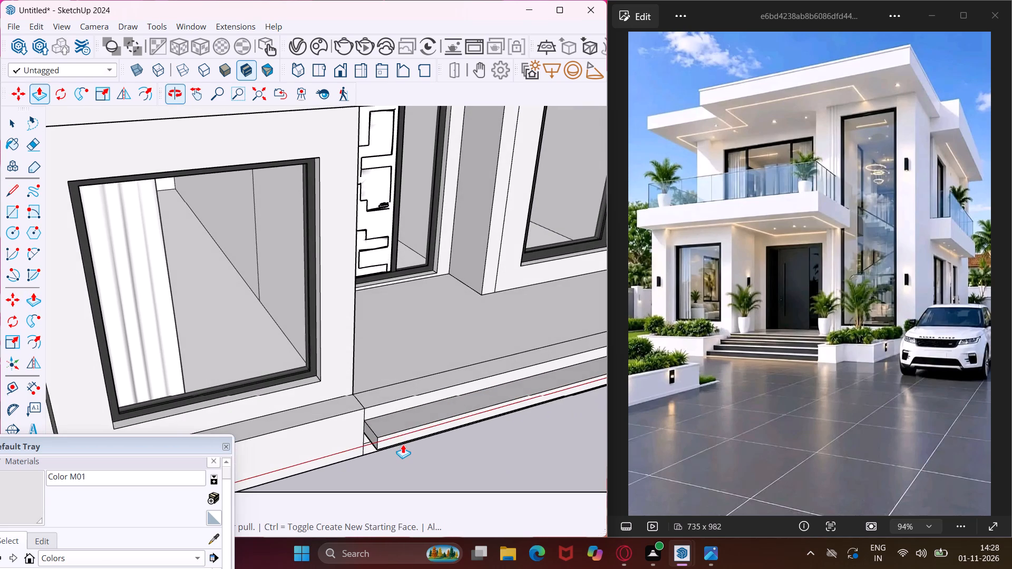
middle_click_drag(401, 439, 362, 331)
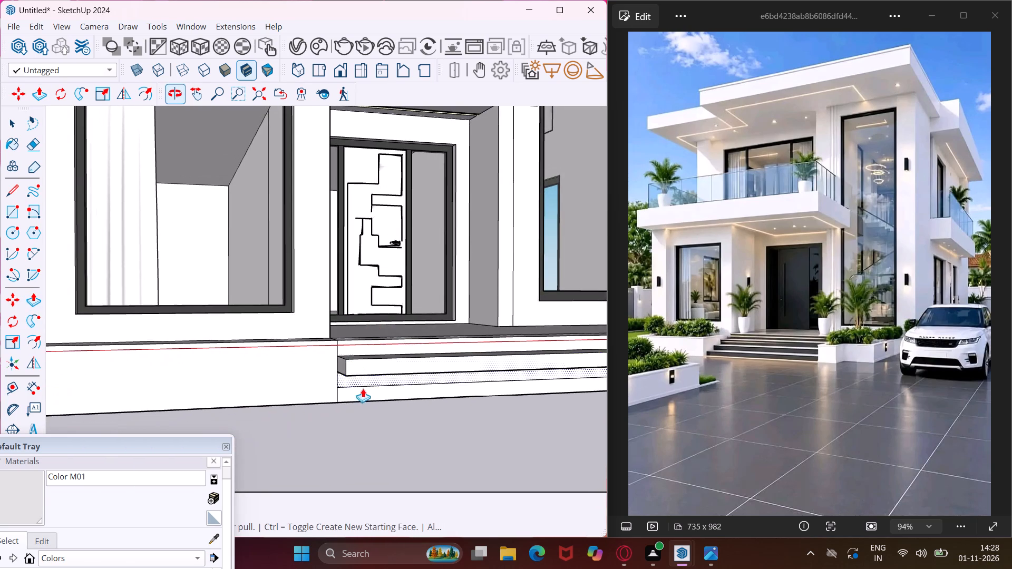
scroll(356, 384, "up", 2)
left_click(354, 381)
left_click(378, 365)
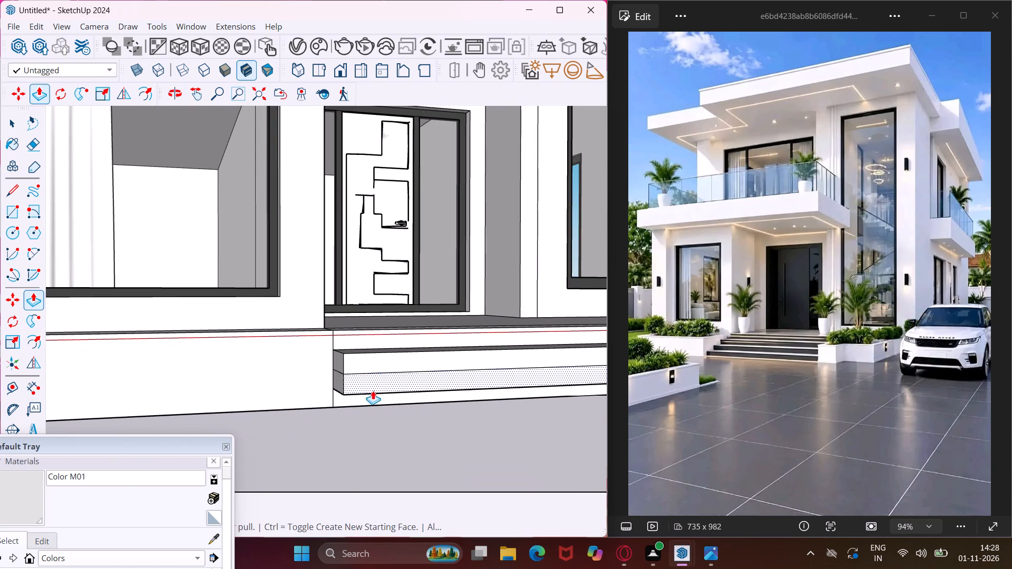
left_click(367, 400)
left_click(376, 390)
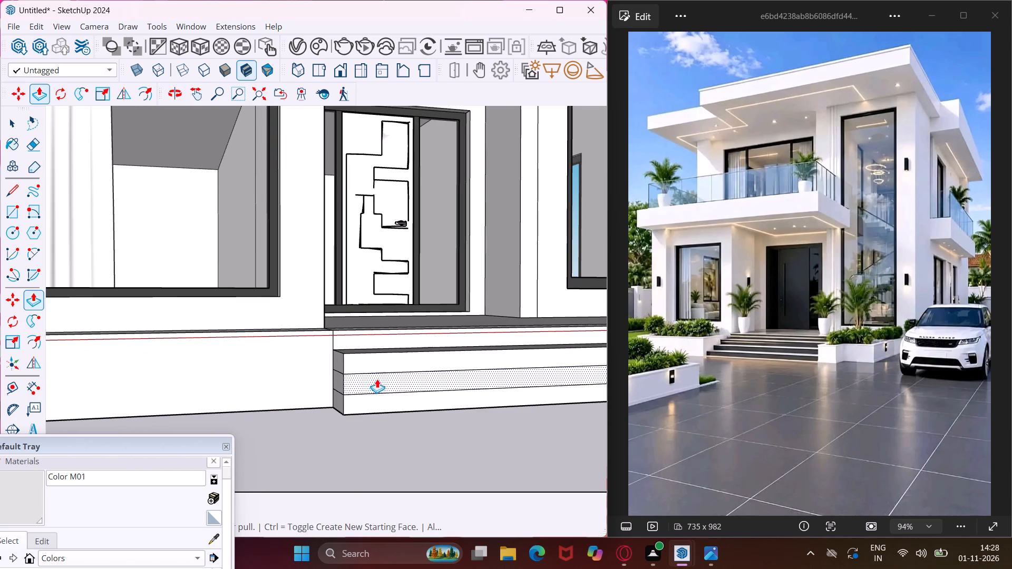
left_click(376, 384)
type("1'")
key("Return")
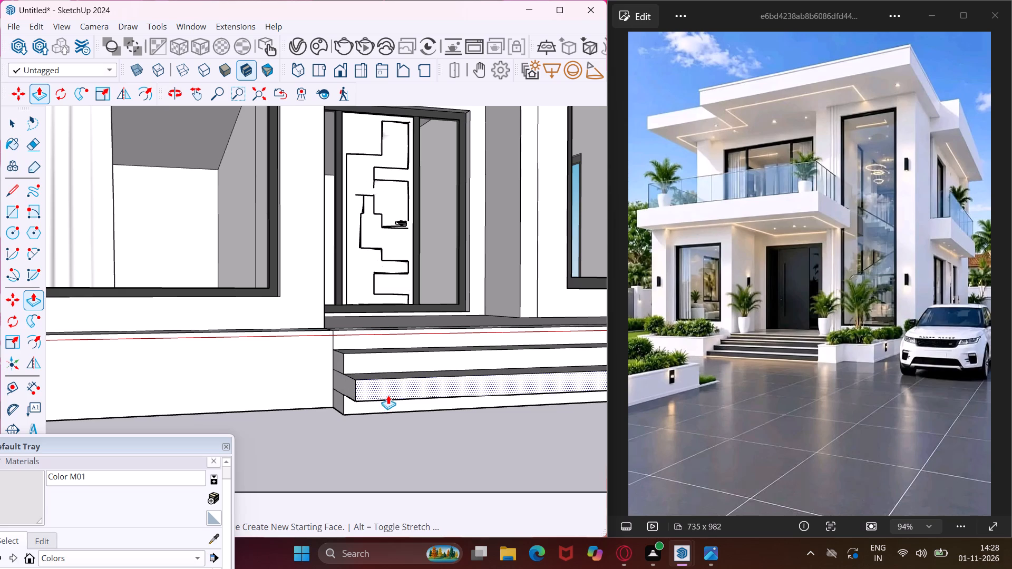
Pull the lowest riser band flush with the step above it, and extend it outward another 1'.
left_click(373, 410)
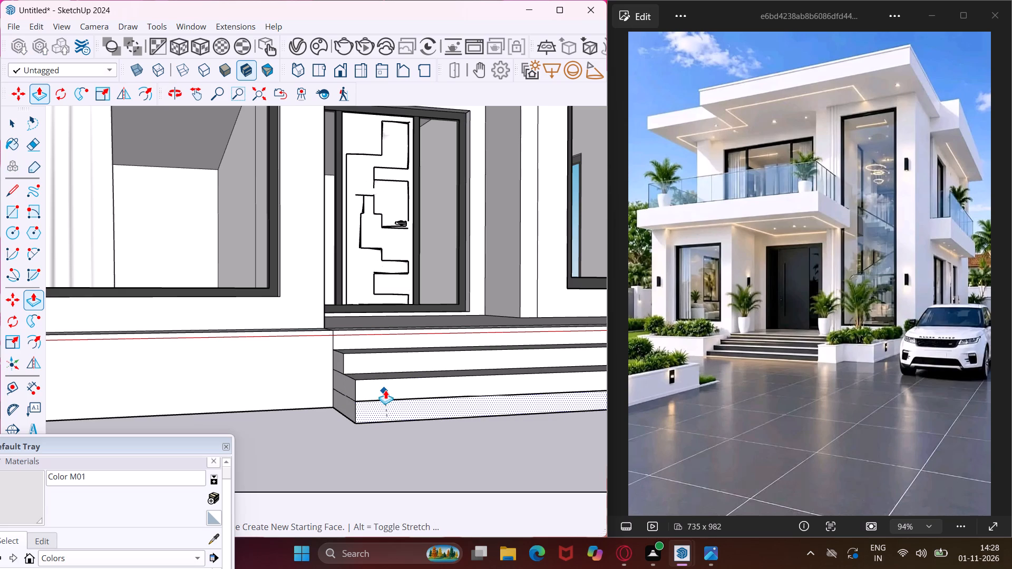
left_click(385, 390)
left_click(377, 410)
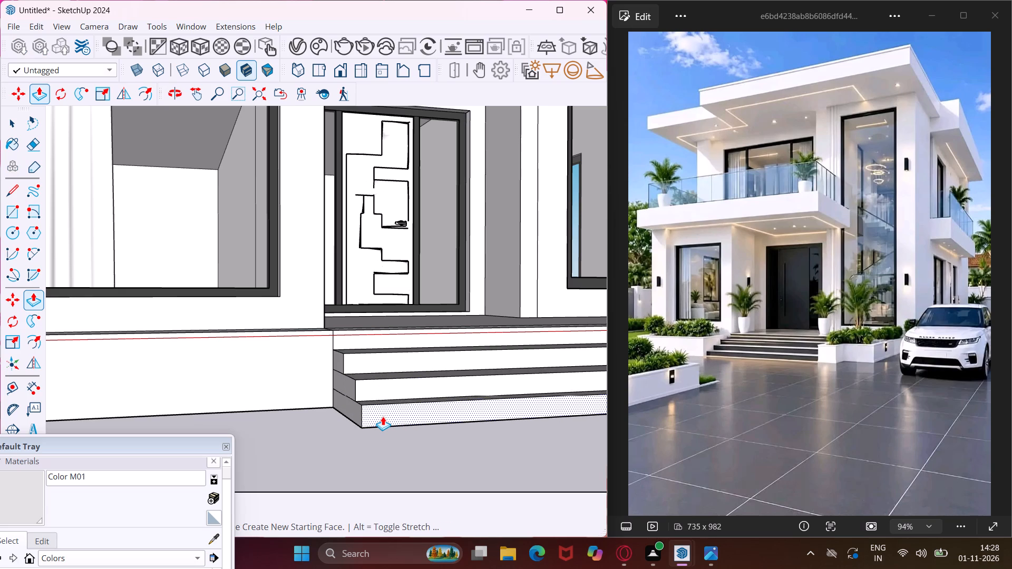
type("1'")
key("Return")
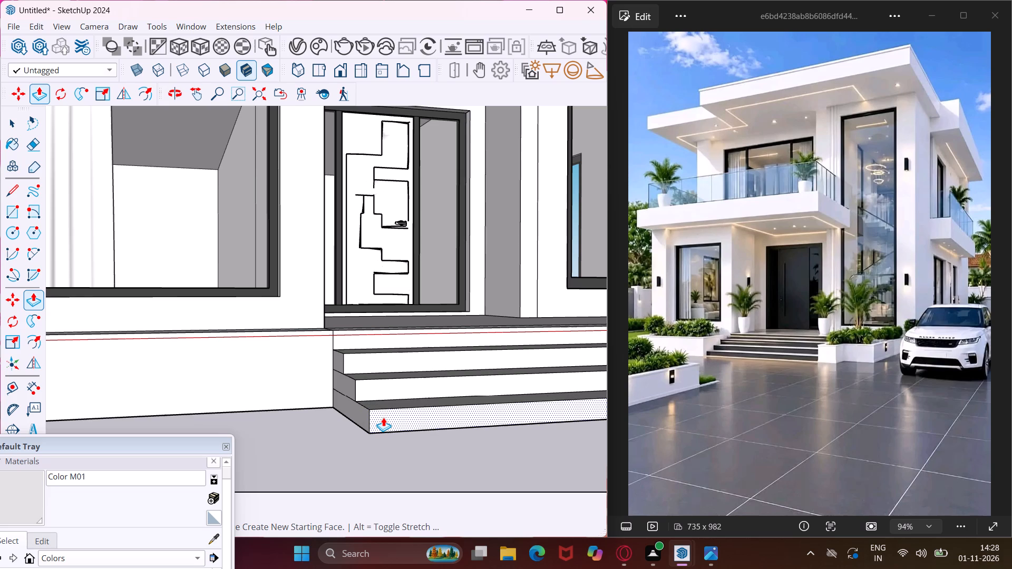
Pull the front face of the plinth left of the entrance steps outward in stages until flush with the lowest step.
scroll(371, 354, "down", 6)
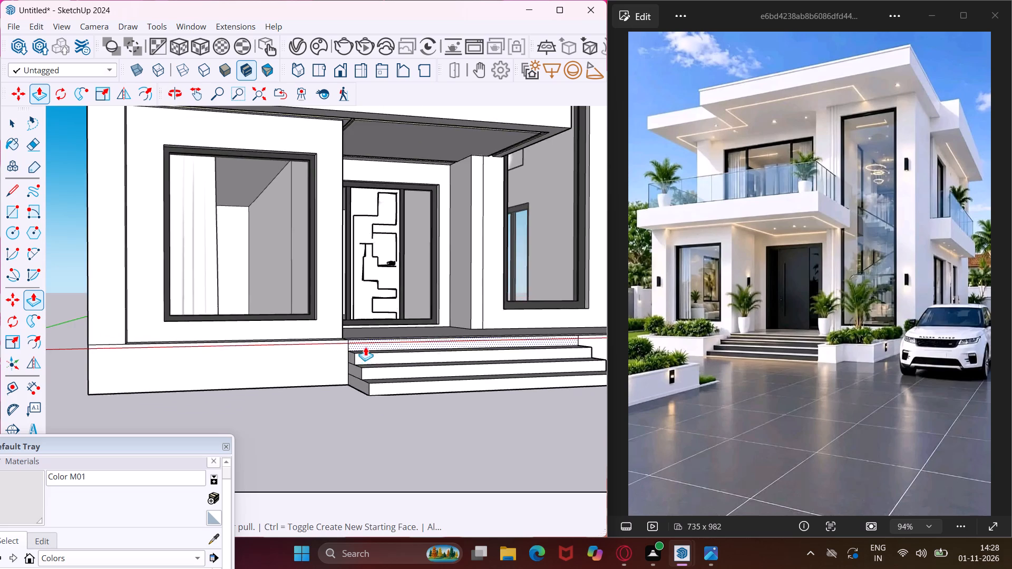
scroll(365, 347, "down", 5)
scroll(339, 346, "up", 2)
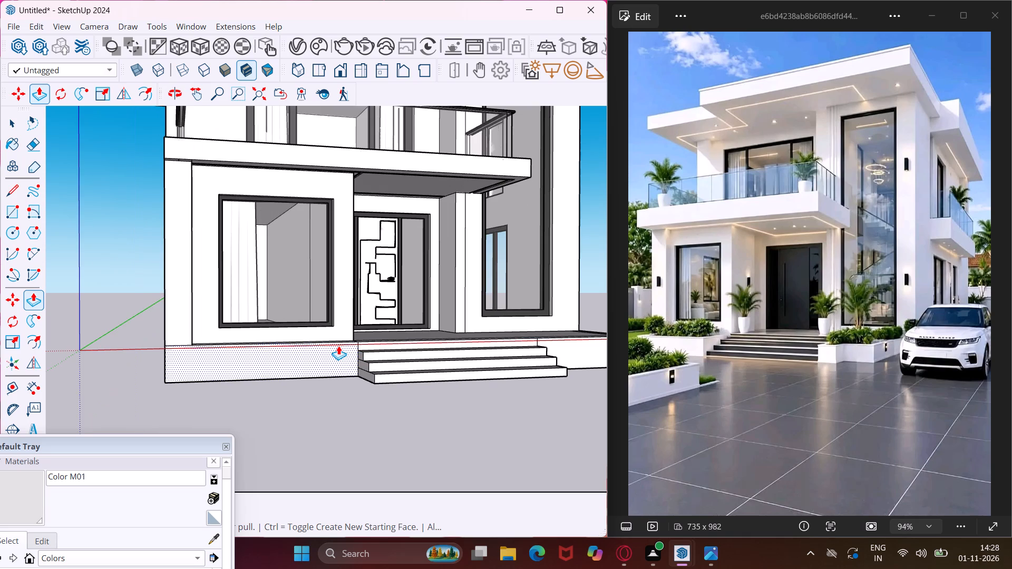
left_click(338, 346)
left_click(383, 376)
left_click(343, 353)
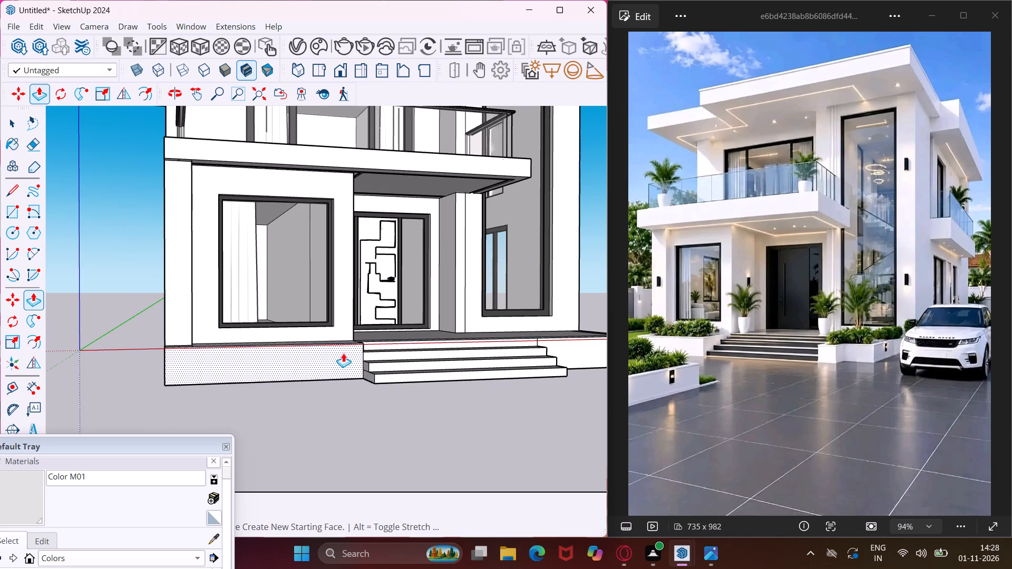
left_click(385, 375)
left_click(352, 359)
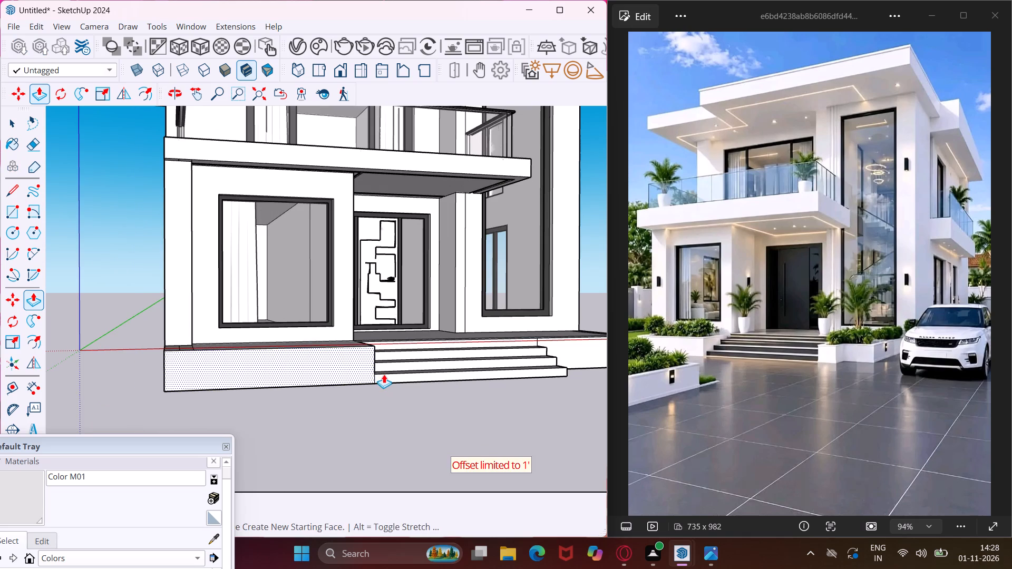
left_click(384, 374)
Pull the front face of the plinth right of the entrance steps outward in stages until flush with the lowest step.
scroll(307, 373, "down", 5)
scroll(475, 360, "up", 4)
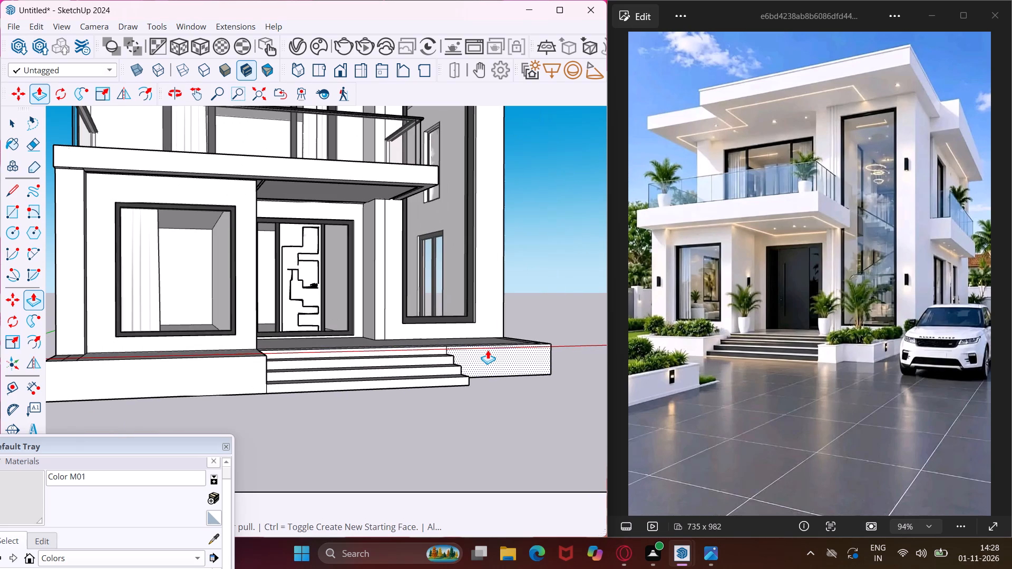
left_click(488, 350)
left_click(453, 380)
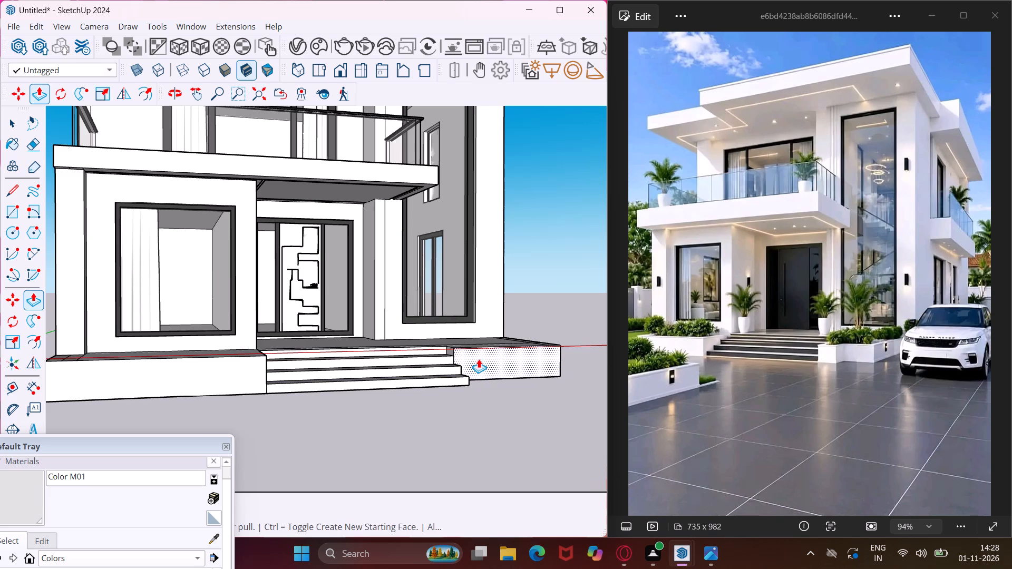
scroll(479, 359, "up", 3)
left_click(479, 359)
left_click(461, 391)
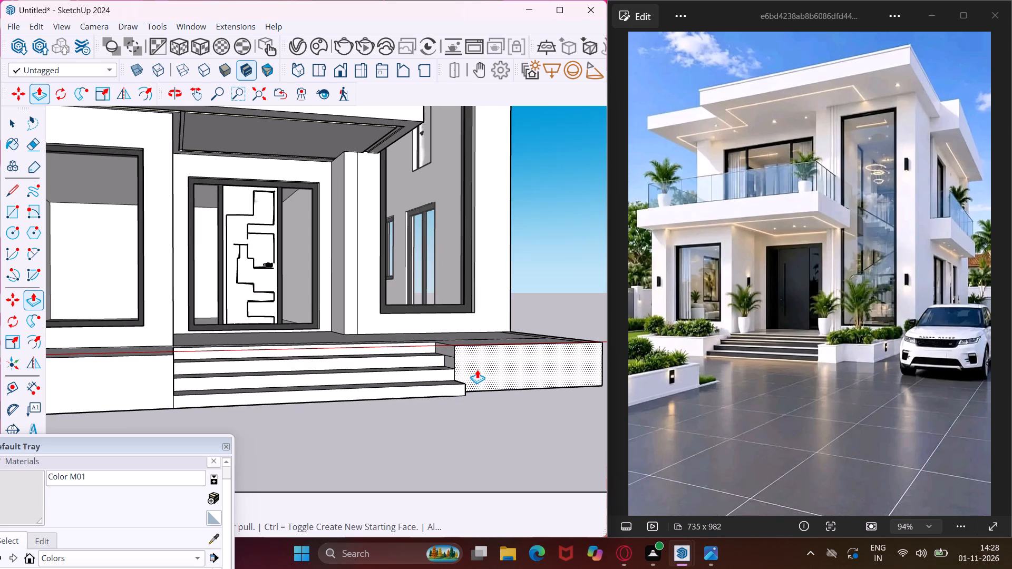
left_click(478, 368)
left_click(462, 388)
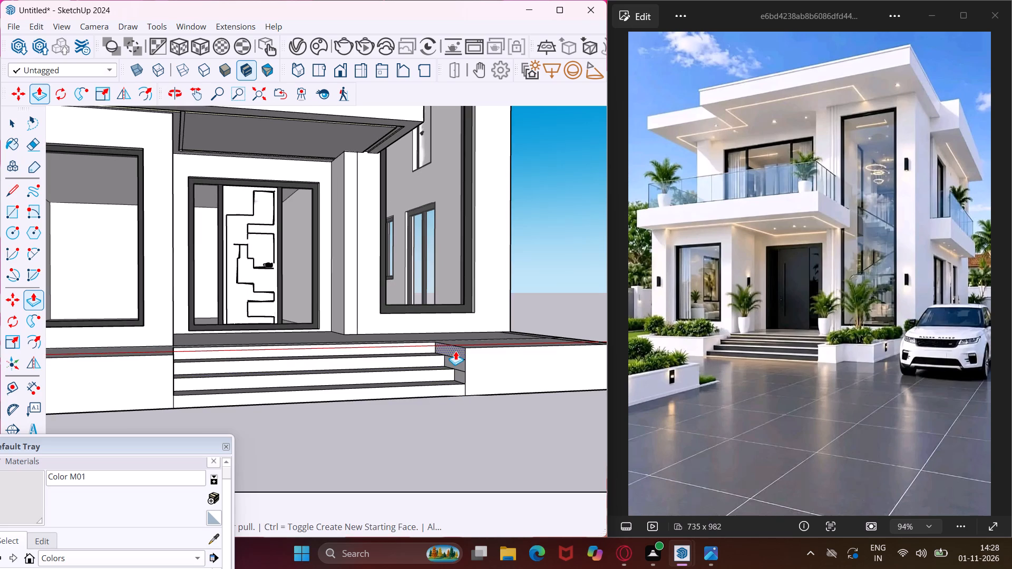
Erase the leftover dividing edges on the plinth top at the outer corner left of the steps.
scroll(435, 339, "down", 4)
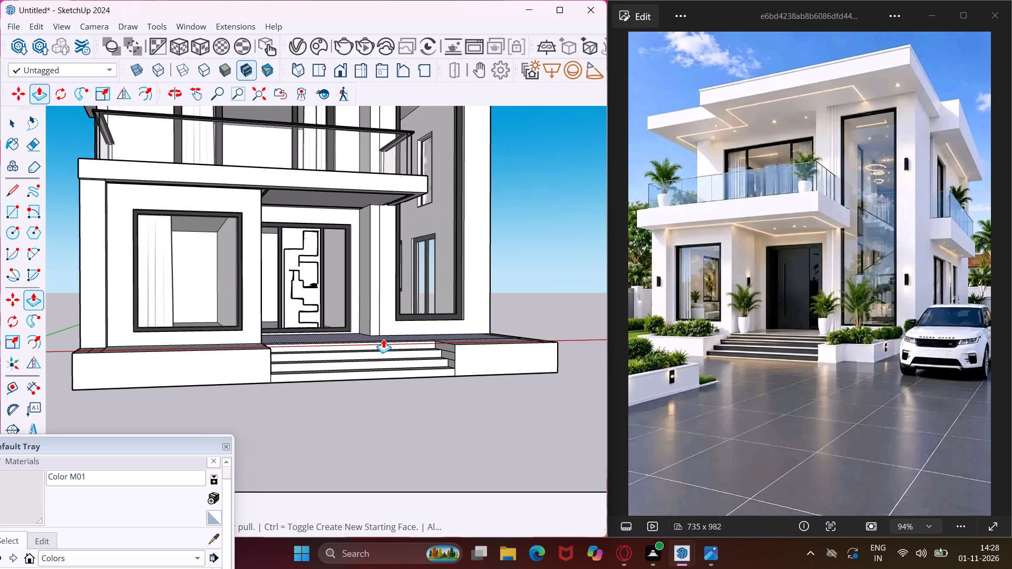
middle_click_drag(249, 364, 262, 444)
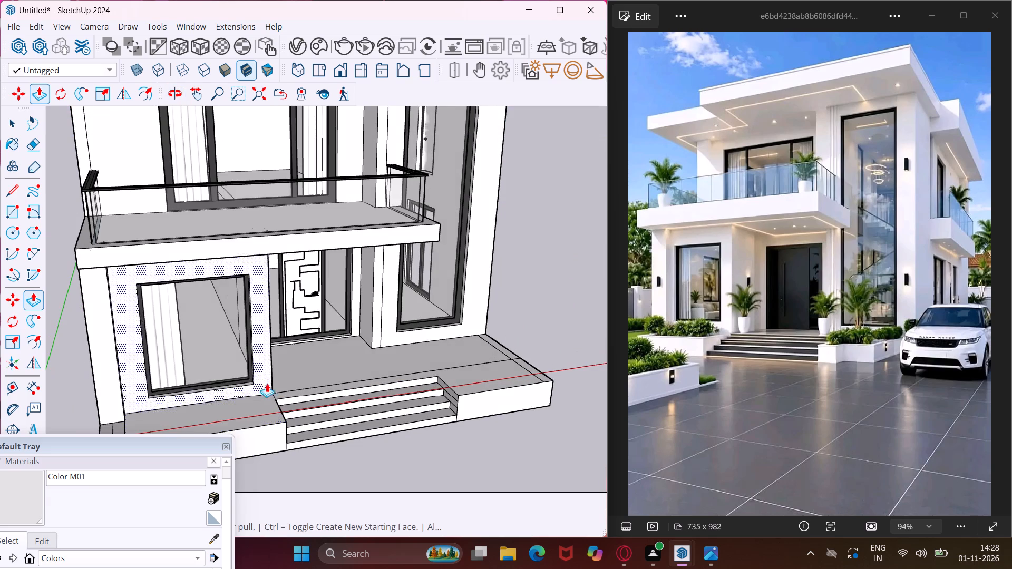
scroll(334, 237, "down", 6)
middle_click_drag(295, 331, 293, 406)
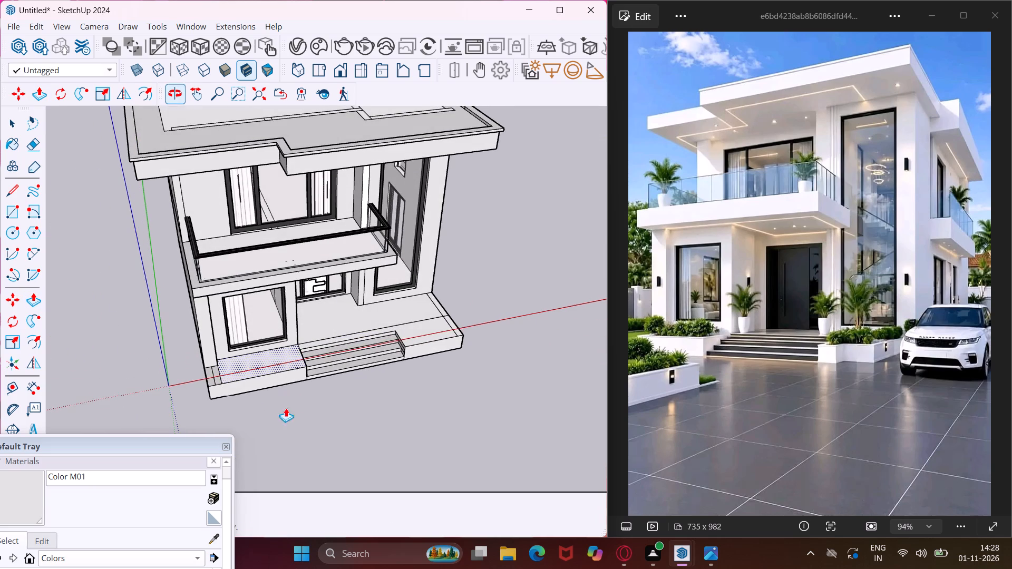
scroll(259, 370, "up", 4)
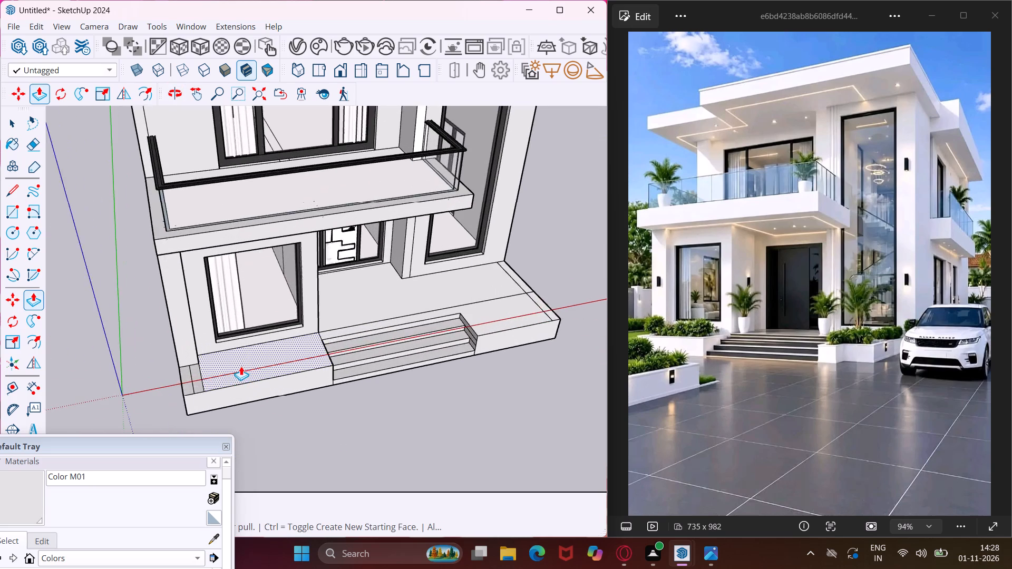
scroll(236, 366, "up", 4)
key("Escape")
key("space")
scroll(156, 396, "down", 2)
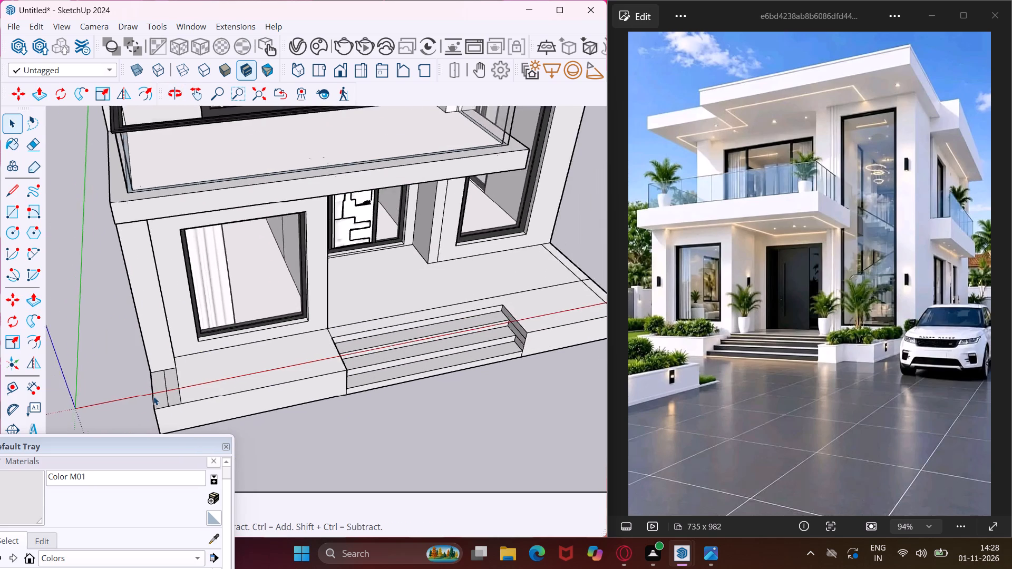
scroll(153, 396, "down", 2)
scroll(147, 379, "up", 6)
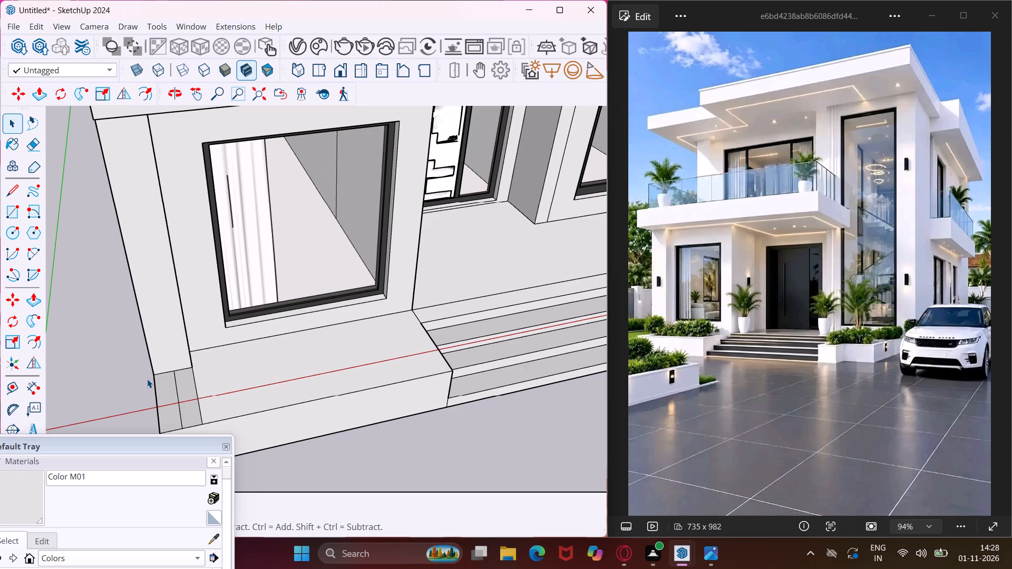
key("e")
left_click(174, 390)
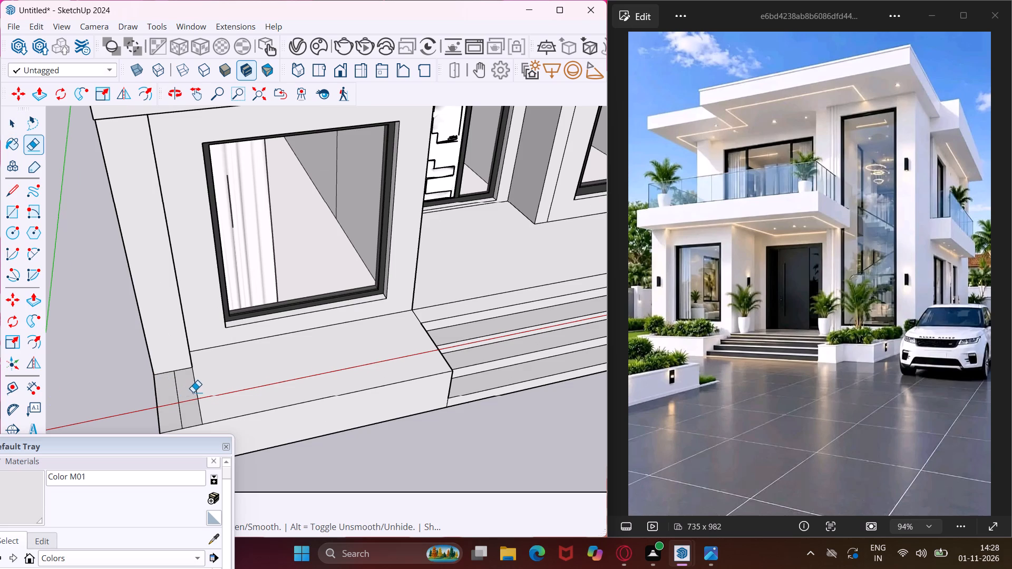
left_click(196, 391)
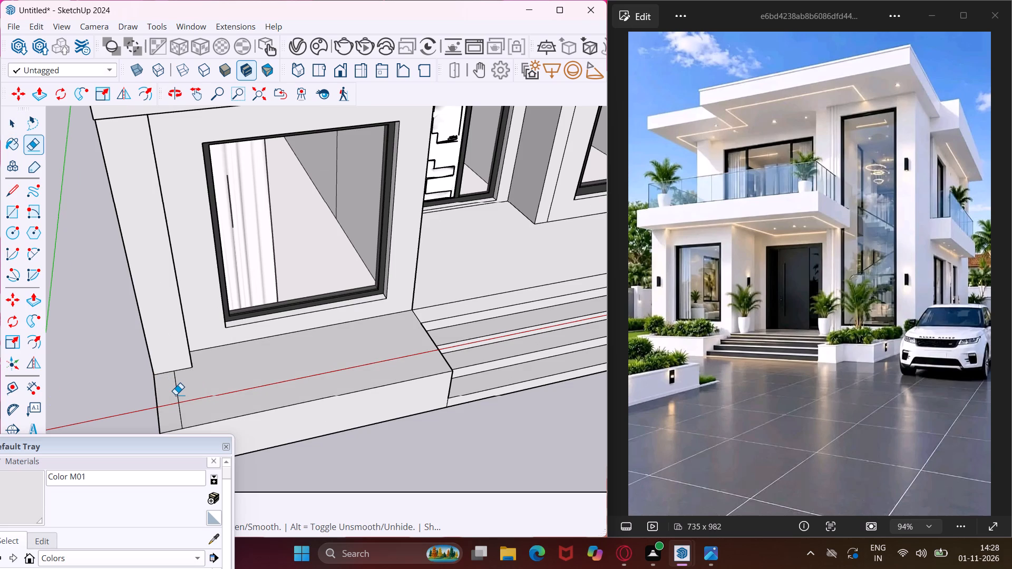
left_click(176, 395)
Erase the leftover edges crossing the entrance landing and the plinth top right of the steps.
scroll(132, 379, "down", 5)
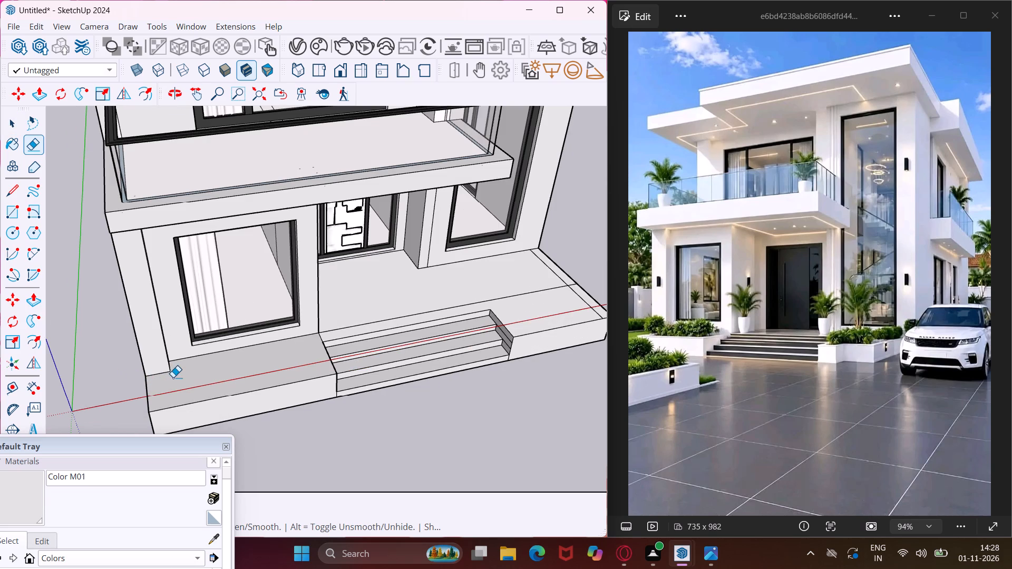
scroll(105, 378, "down", 2)
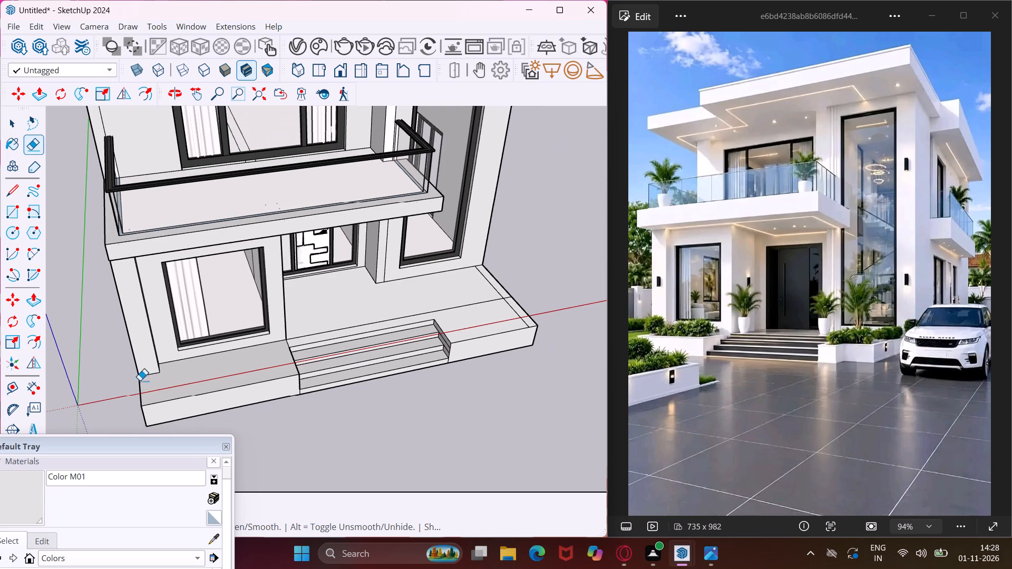
scroll(478, 307, "up", 4)
left_click(481, 299)
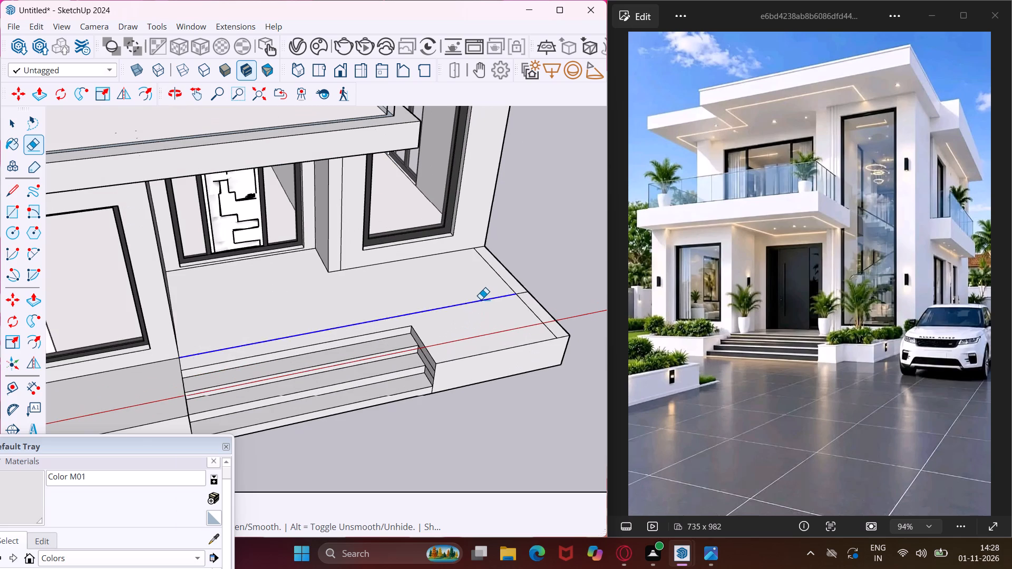
left_click(522, 299)
left_click(515, 295)
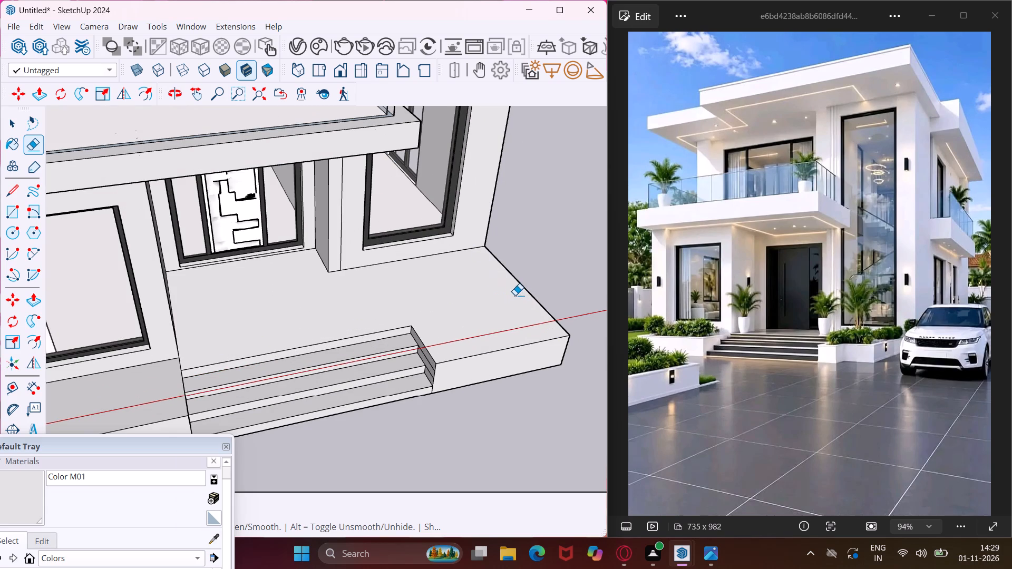
key("Escape")
key("space")
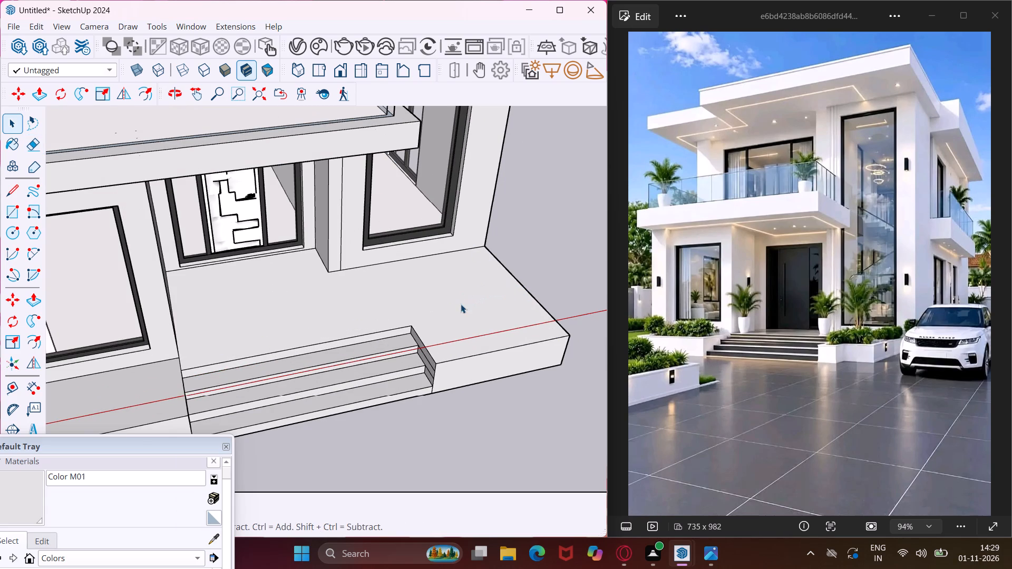
Draw a line from the top step's right inner corner straight back to the house wall, separating the planter area from the landing.
left_click(9, 201)
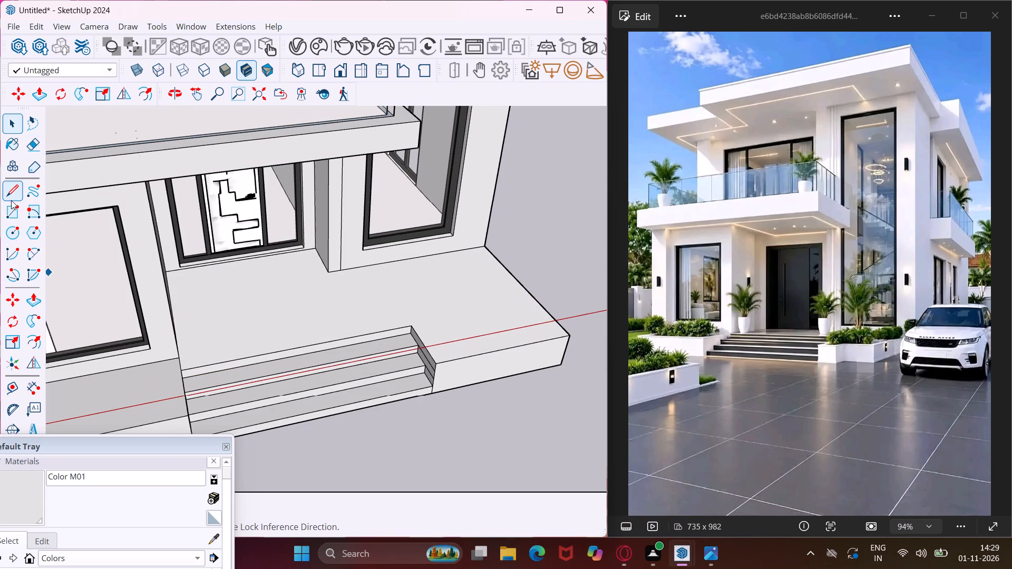
scroll(339, 325, "up", 3)
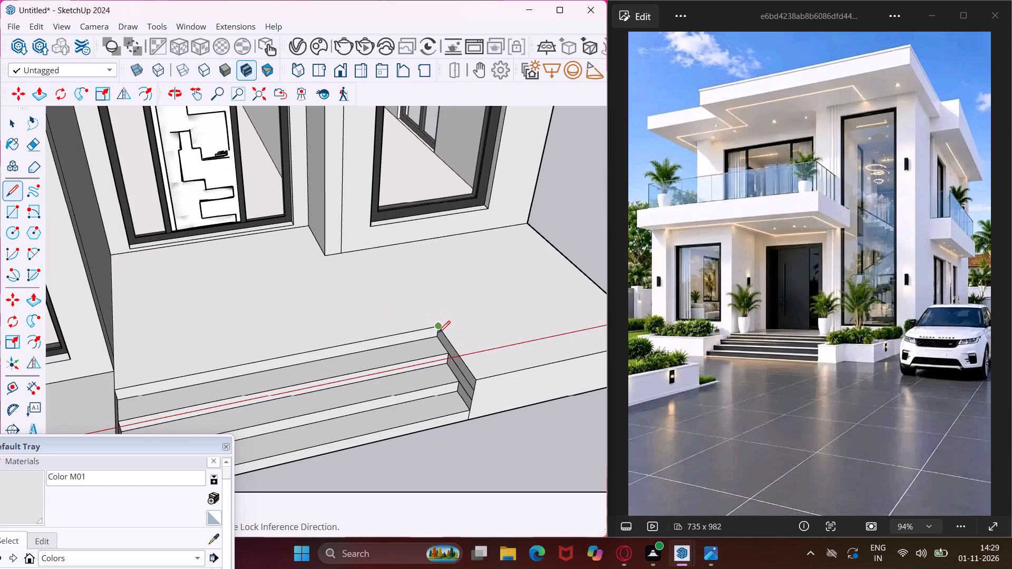
left_click(439, 330)
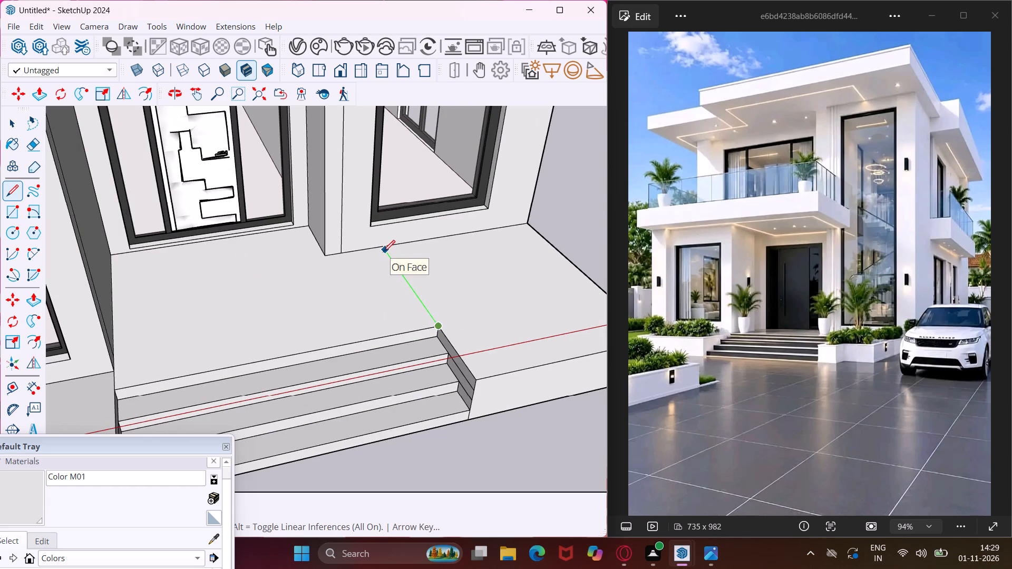
left_click(382, 250)
key("Escape")
key("space")
Offset the outline of the plinth top right of the steps inward to form a thin planter rim.
left_click(459, 306)
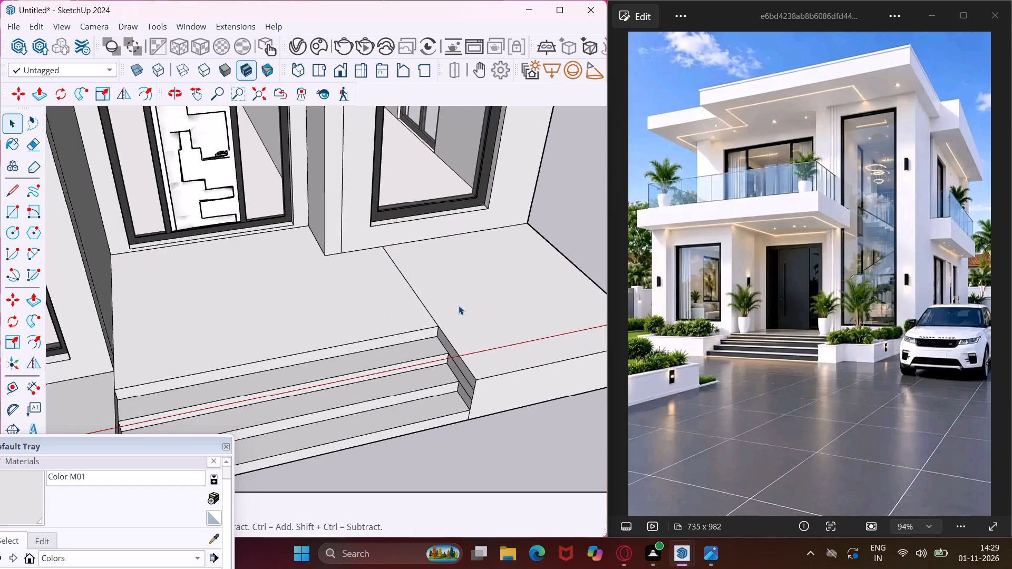
left_click(27, 348)
left_click(422, 299)
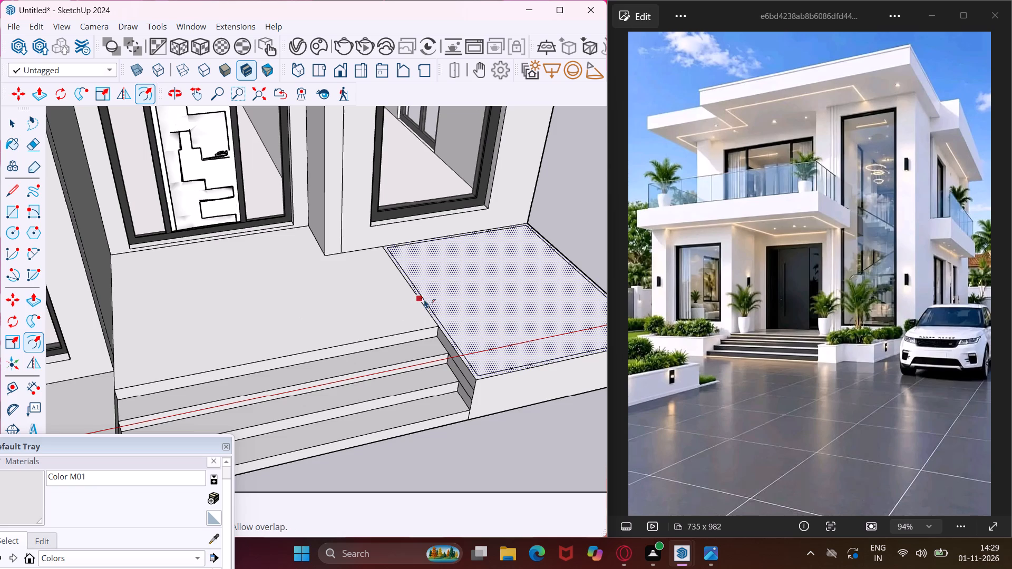
left_click(433, 300)
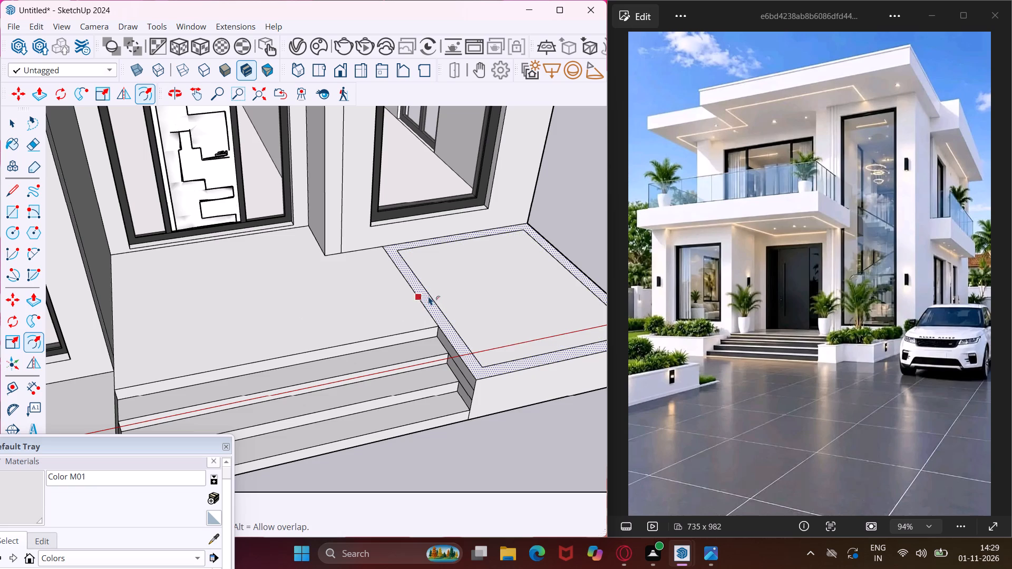
key("Escape")
Offset the outline of the plinth top left of the steps inward to form a planter rim.
scroll(381, 263, "down", 4)
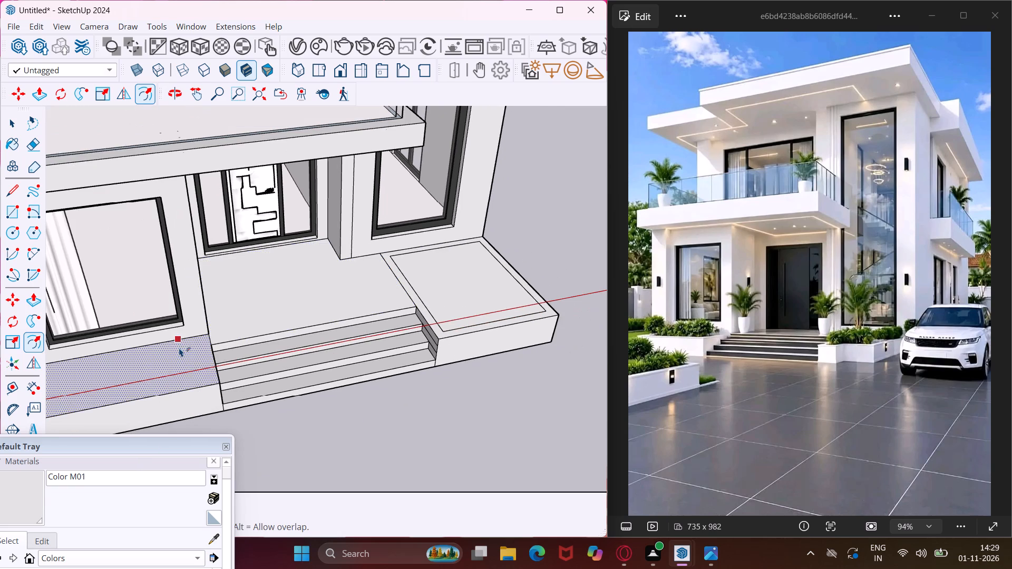
scroll(180, 351, "up", 2)
left_click(180, 348)
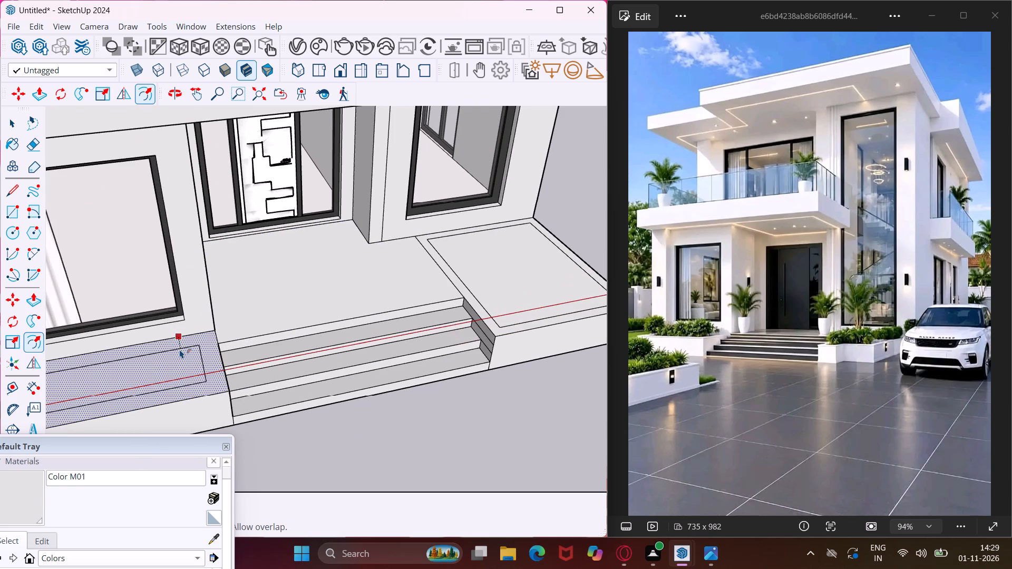
scroll(180, 349, "up", 6)
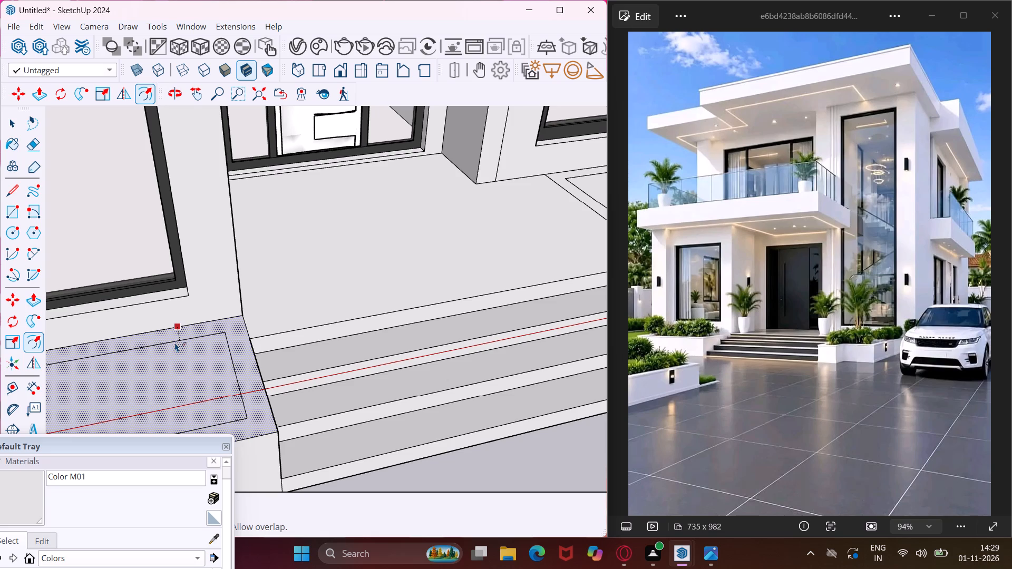
left_click(175, 342)
key("Escape")
Push the inner face of the planter left of the steps down to form a shallow recess.
key("space")
left_click(187, 365)
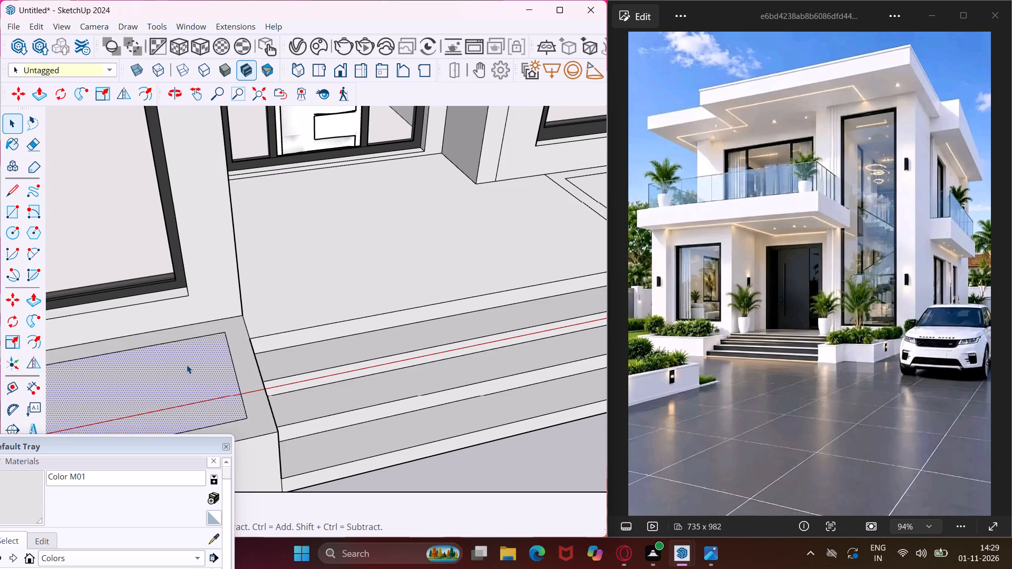
key("p")
left_click(187, 365)
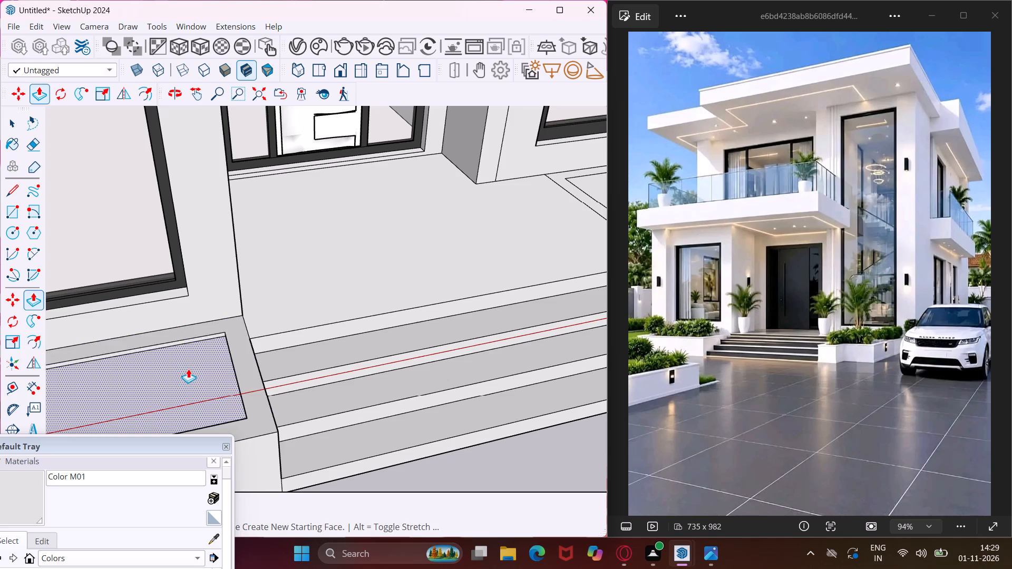
left_click(191, 375)
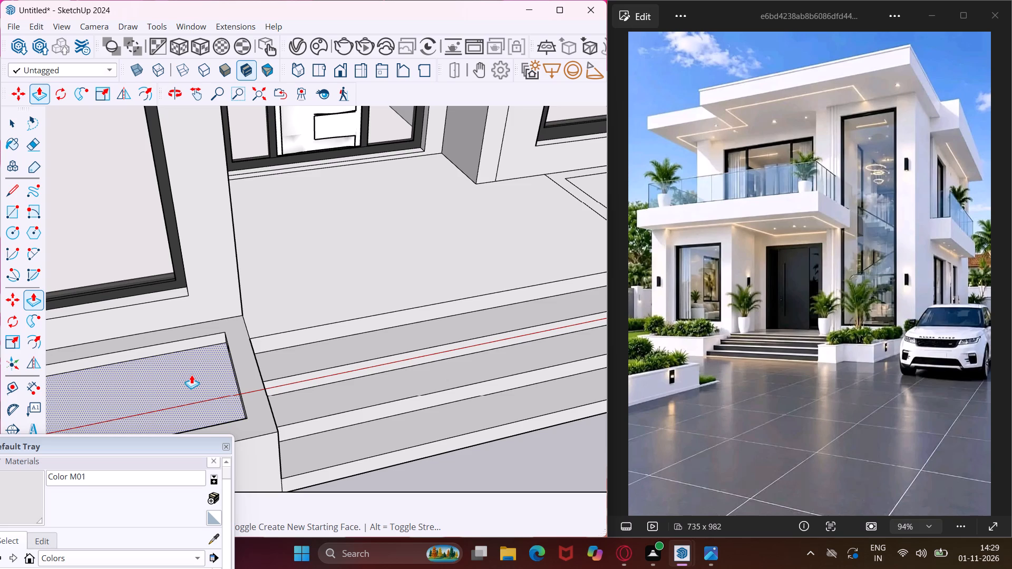
scroll(164, 356, "down", 8)
key("Escape")
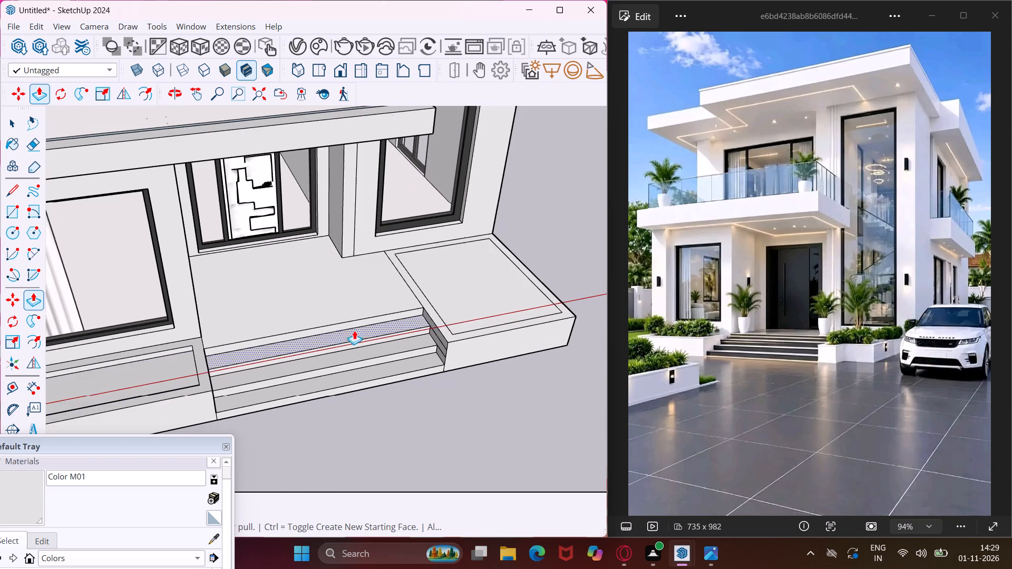
Repeat the same Push/Pull depth on the inner face of the planter right of the steps.
scroll(442, 283, "up", 3)
double_click(447, 287)
scroll(335, 295, "down", 2)
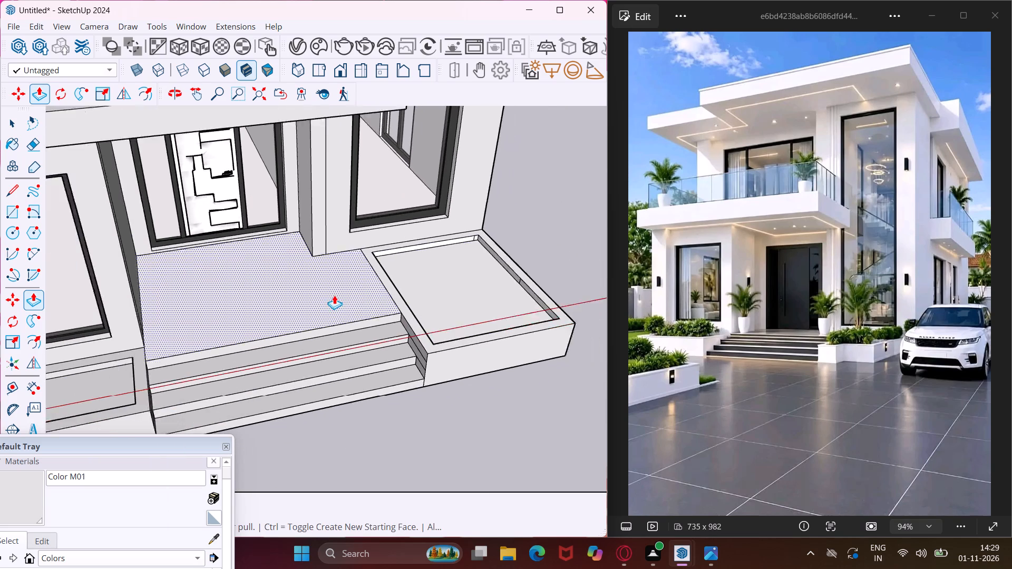
Paint the entrance landing in front of the door with the Stone Vein Gray material from the Stone collection.
scroll(334, 295, "down", 2)
key("Escape")
key("space")
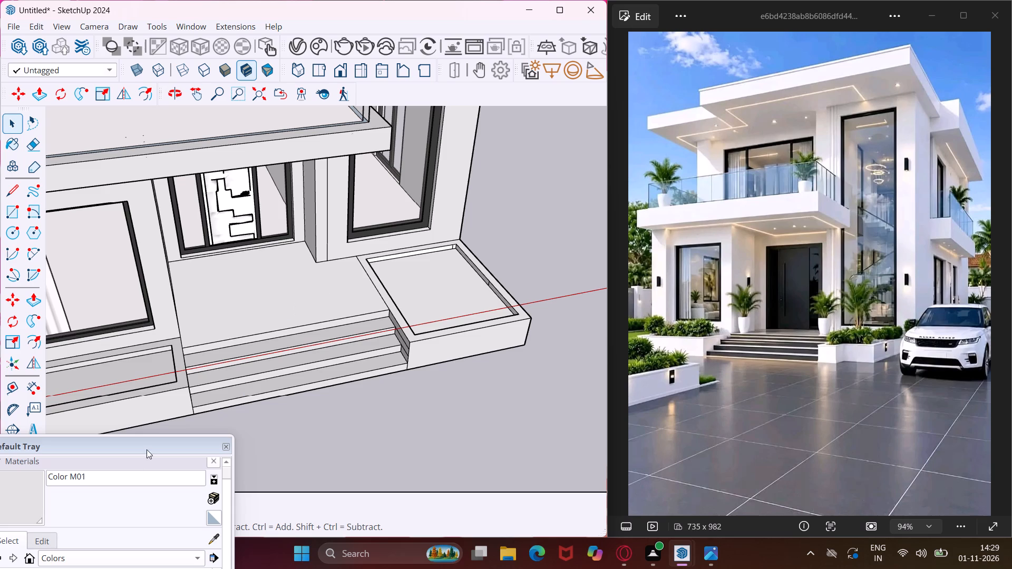
left_click_drag(135, 451, 217, 339)
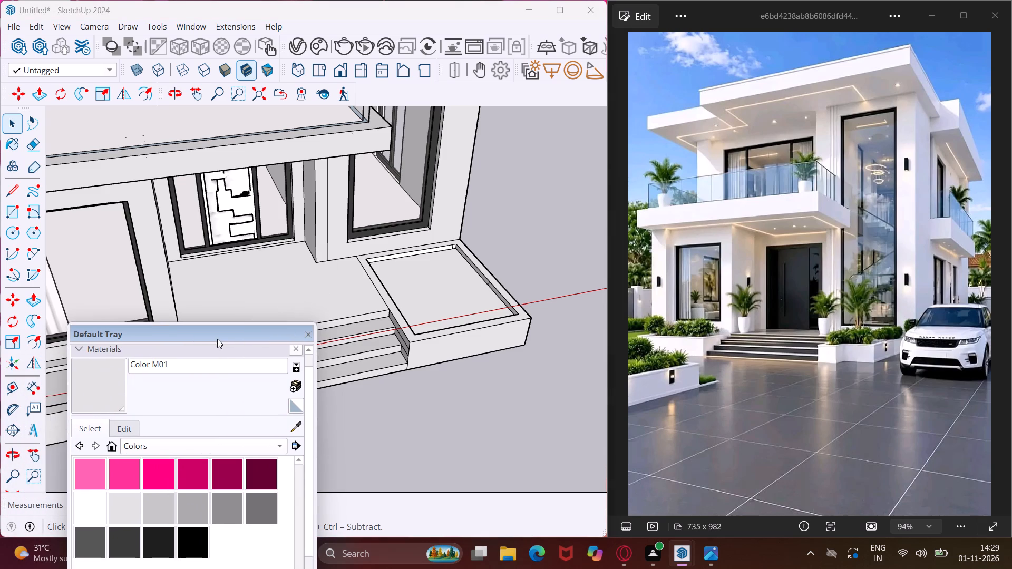
left_click(232, 448)
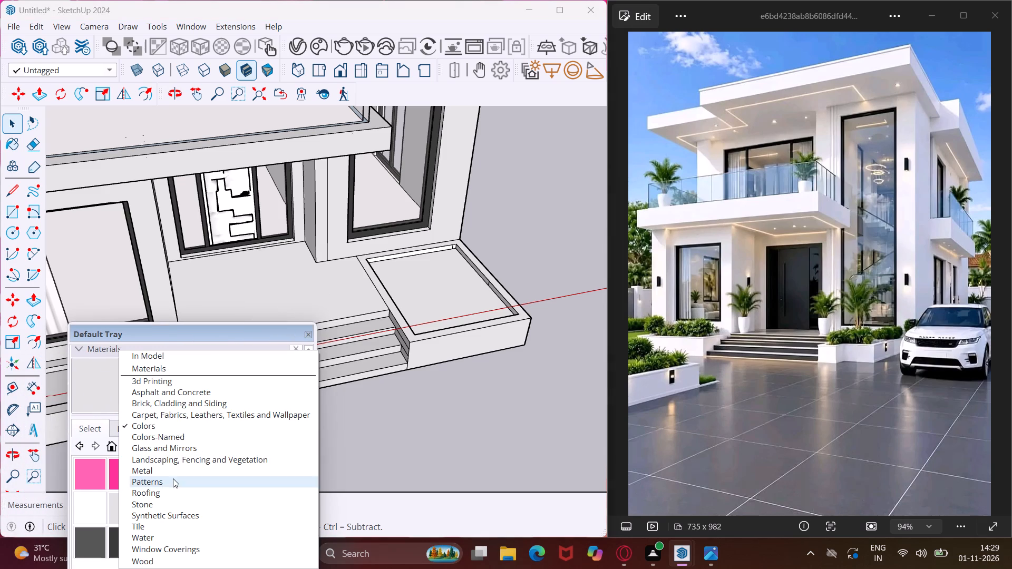
left_click(153, 503)
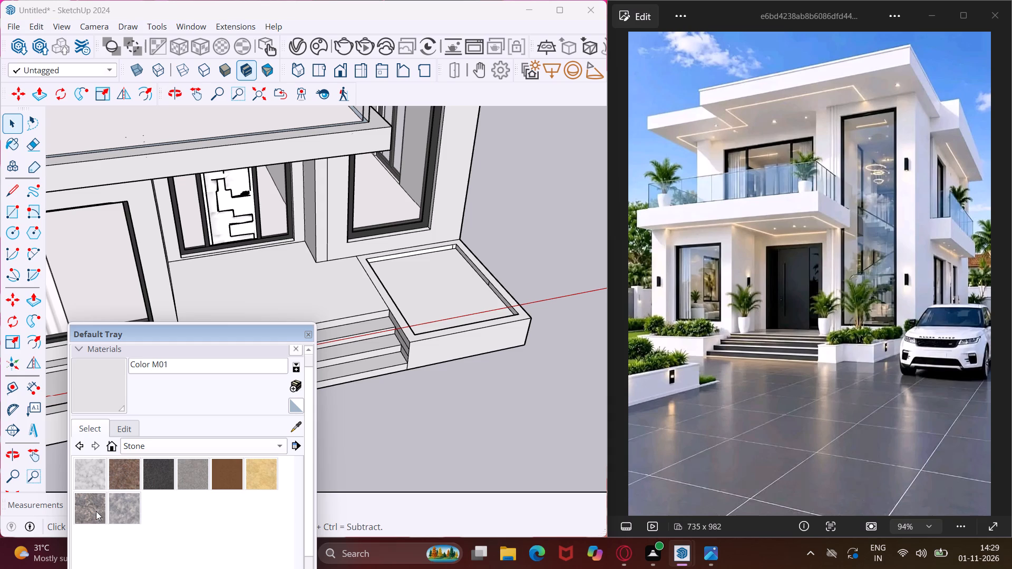
left_click(118, 514)
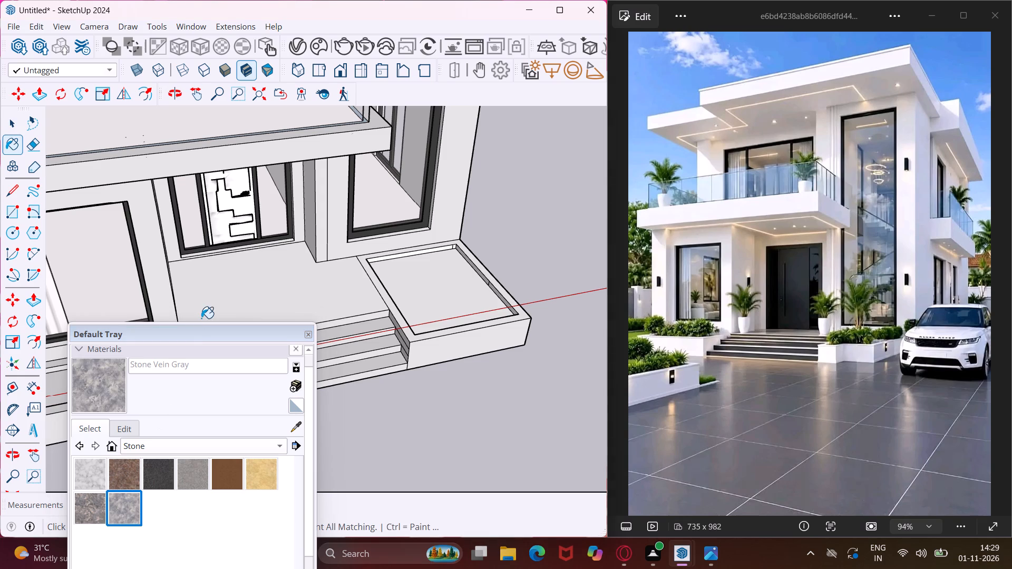
left_click_drag(202, 329, 185, 506)
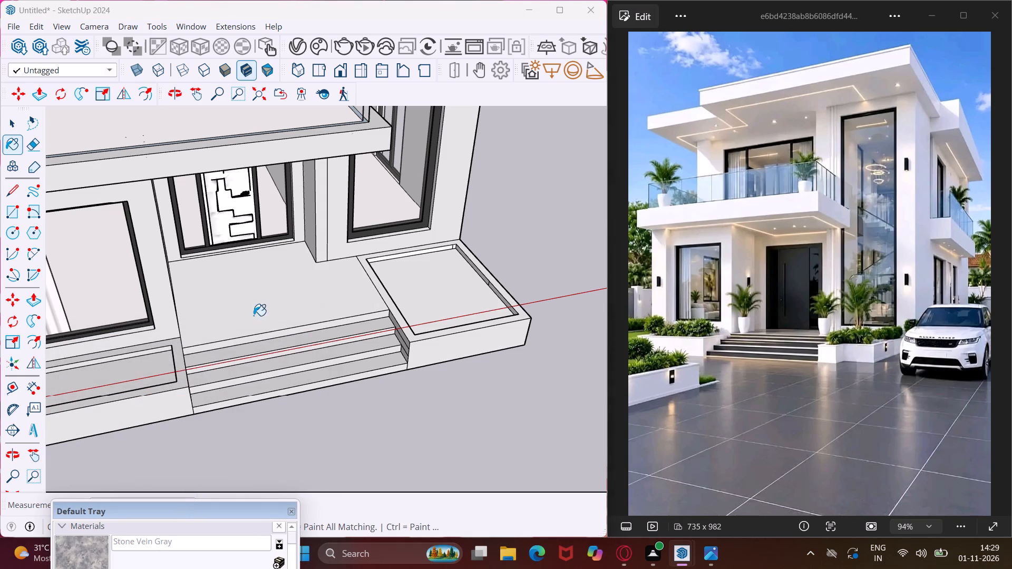
scroll(254, 316, "up", 7)
left_click(260, 327)
Paint all treads and risers of the entrance steps with Stone Vein Gray, down to the lowest riser.
left_click(288, 368)
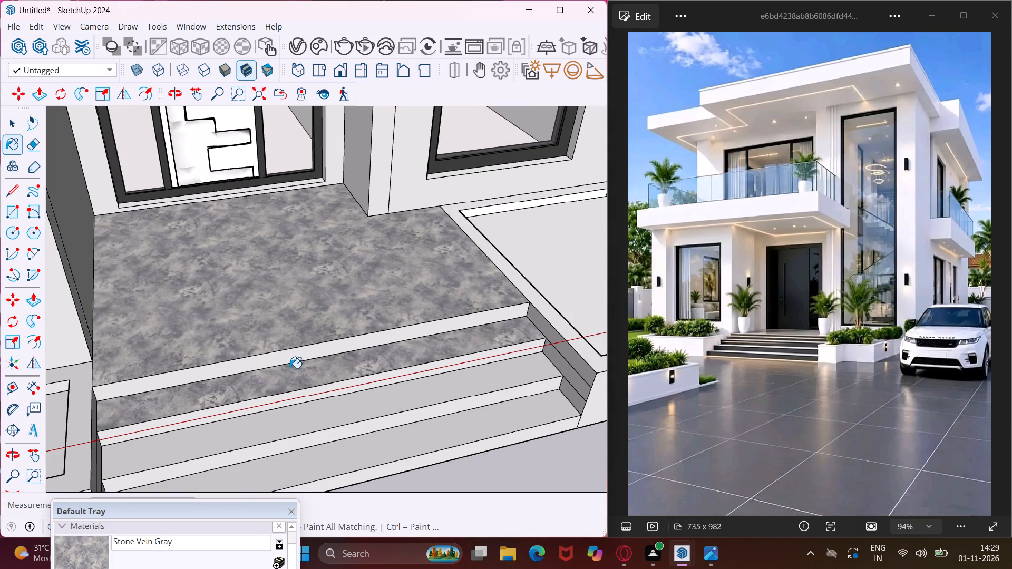
left_click(295, 358)
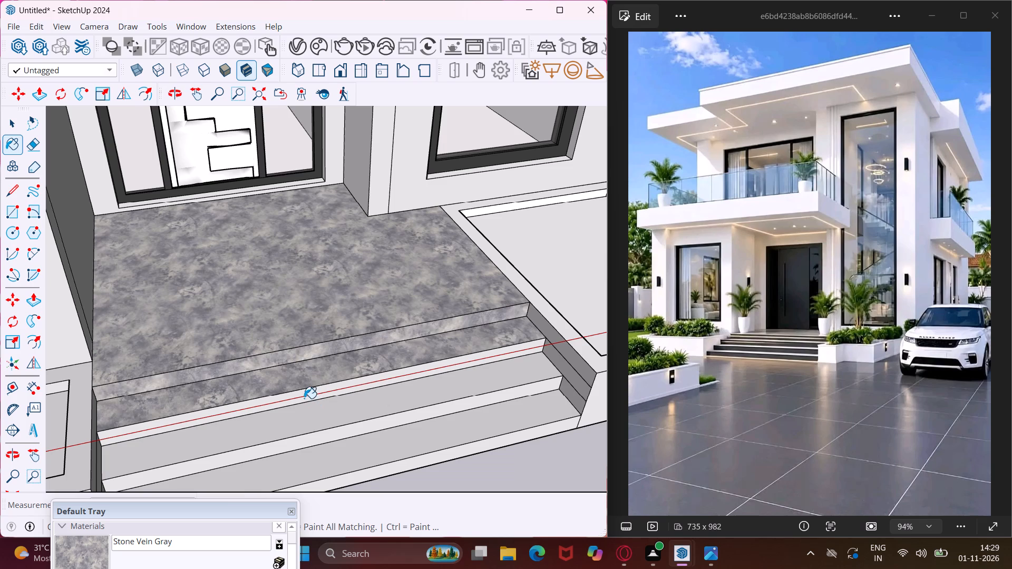
left_click(301, 394)
left_click(319, 417)
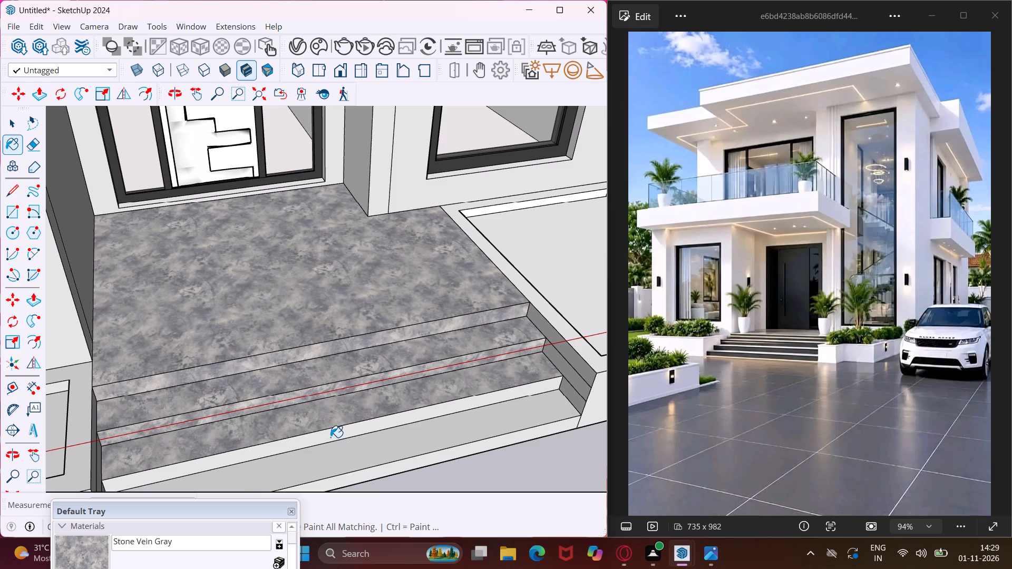
left_click(330, 437)
scroll(329, 438, "up", 1)
middle_click_drag(329, 438, 305, 320)
scroll(305, 319, "up", 1)
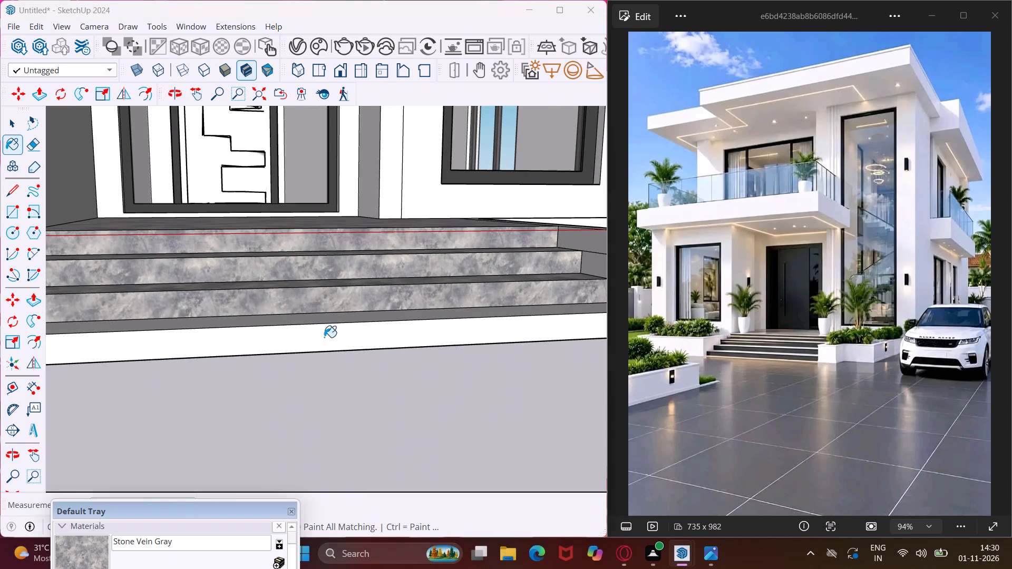
left_click(324, 337)
middle_click_drag(309, 259, 333, 336)
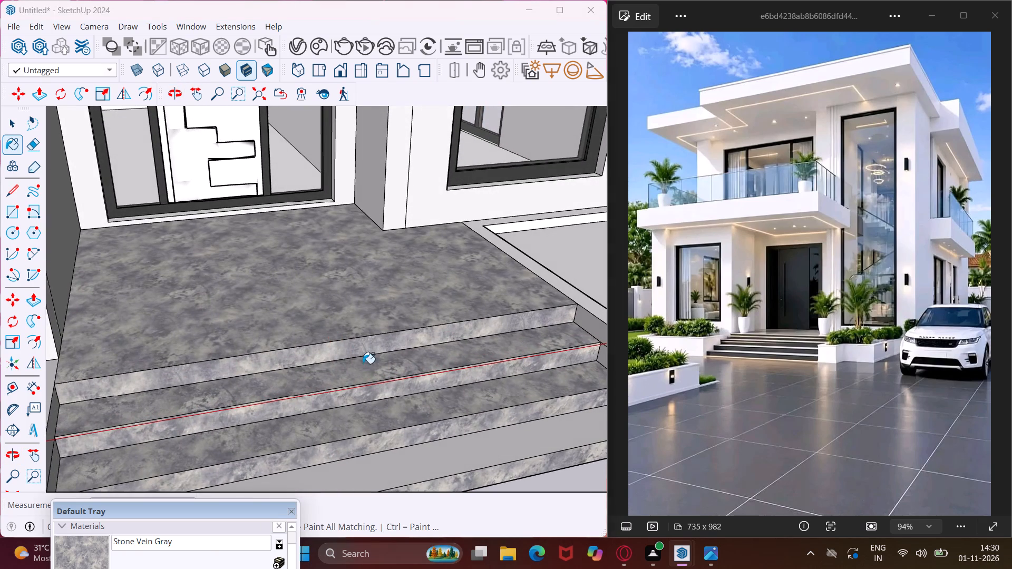
left_click(451, 447)
scroll(427, 343, "down", 5)
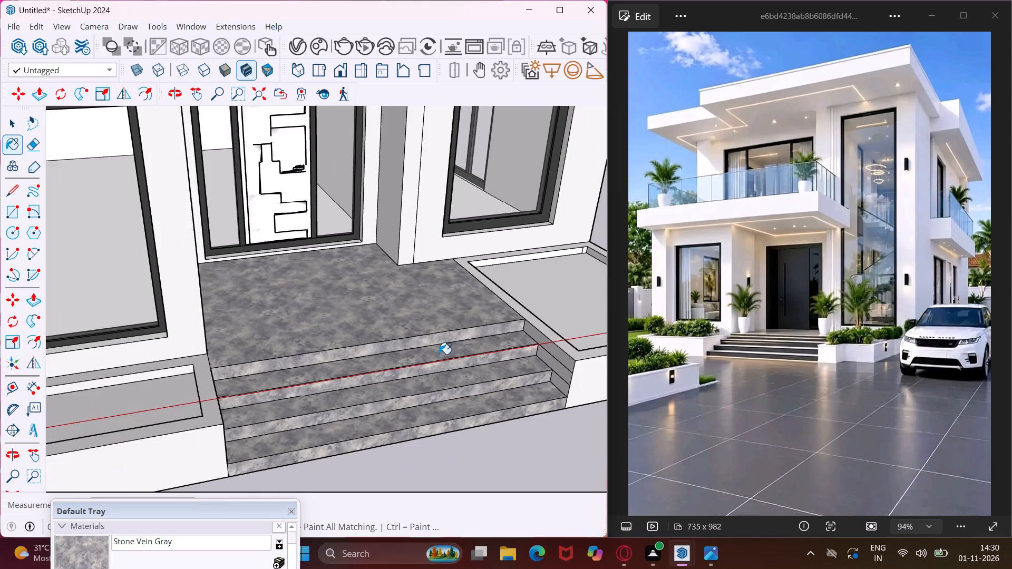
scroll(431, 347, "down", 12)
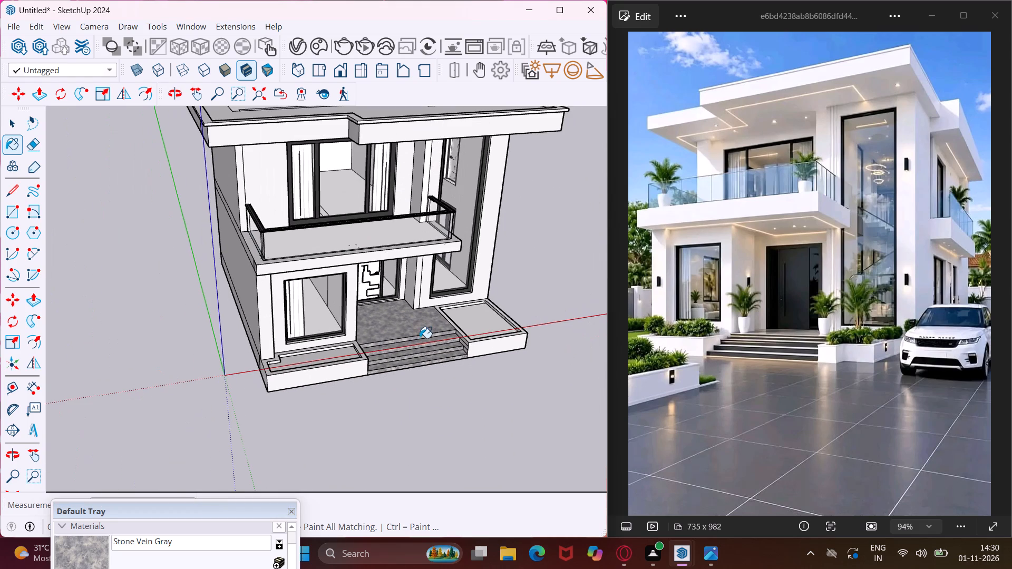
key("Escape")
key("space")
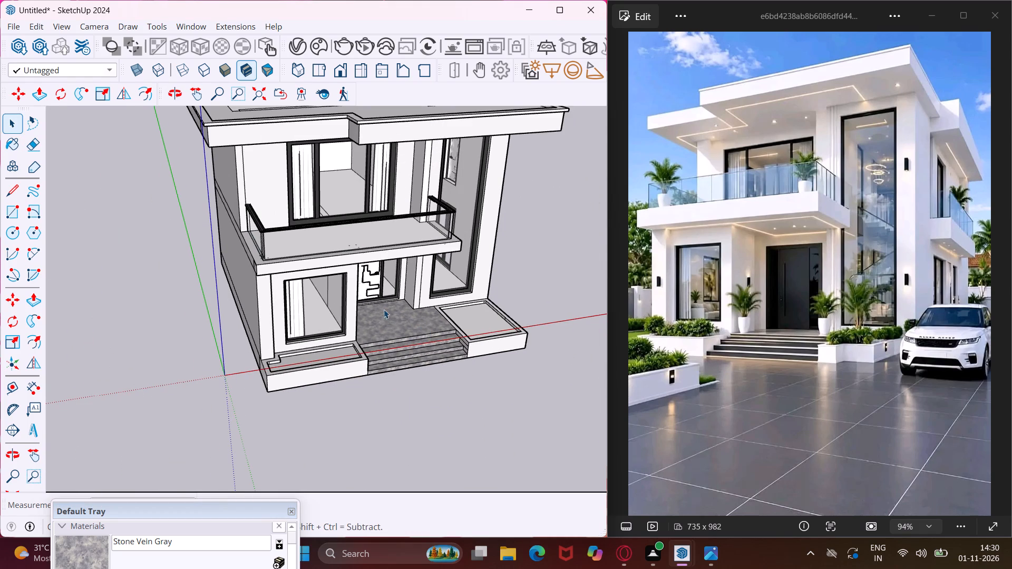
Open the Chaos Cosmos asset browser.
left_click(317, 51)
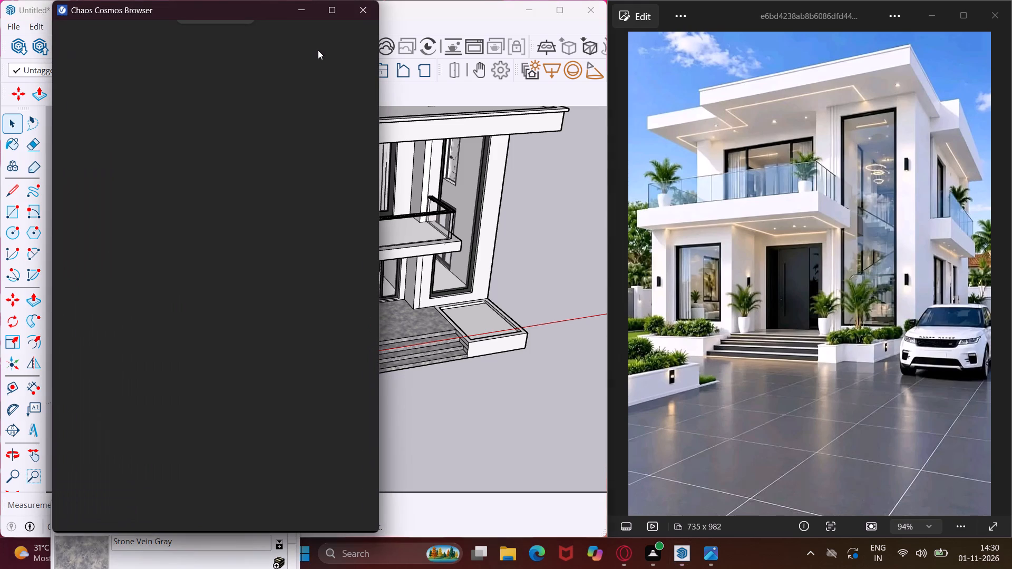
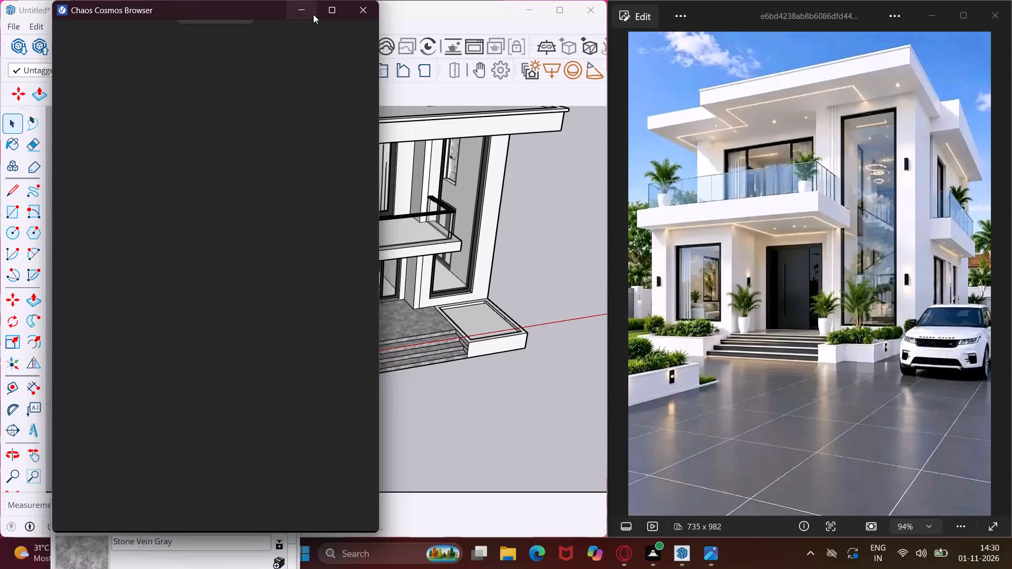
Put away the Chaos Cosmos Browser and examine the house model's front facade and balcony side from an angle like the reference image.
left_click(313, 14)
scroll(276, 179, "down", 2)
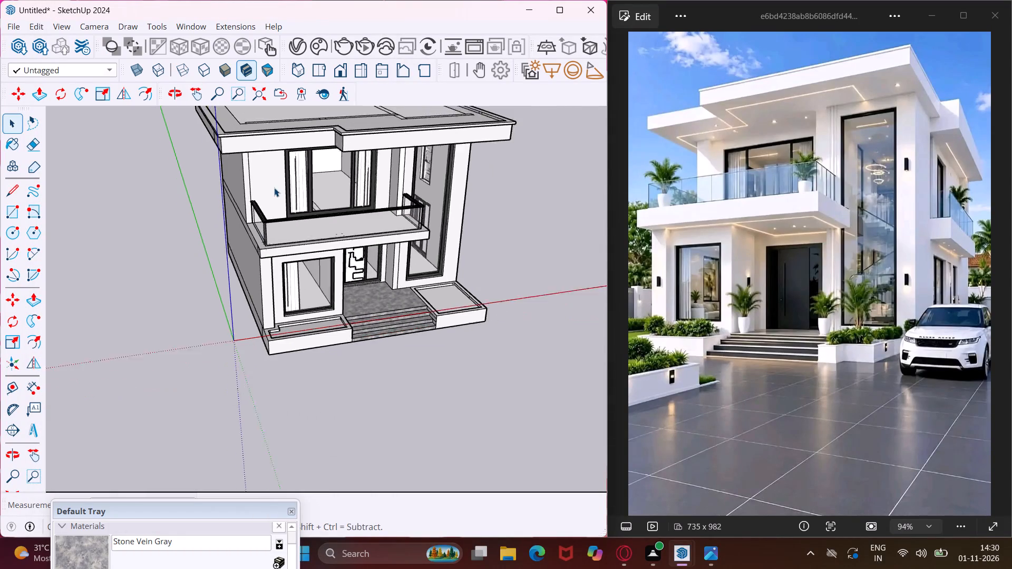
scroll(274, 188, "down", 7)
middle_click_drag(325, 208, 219, 130)
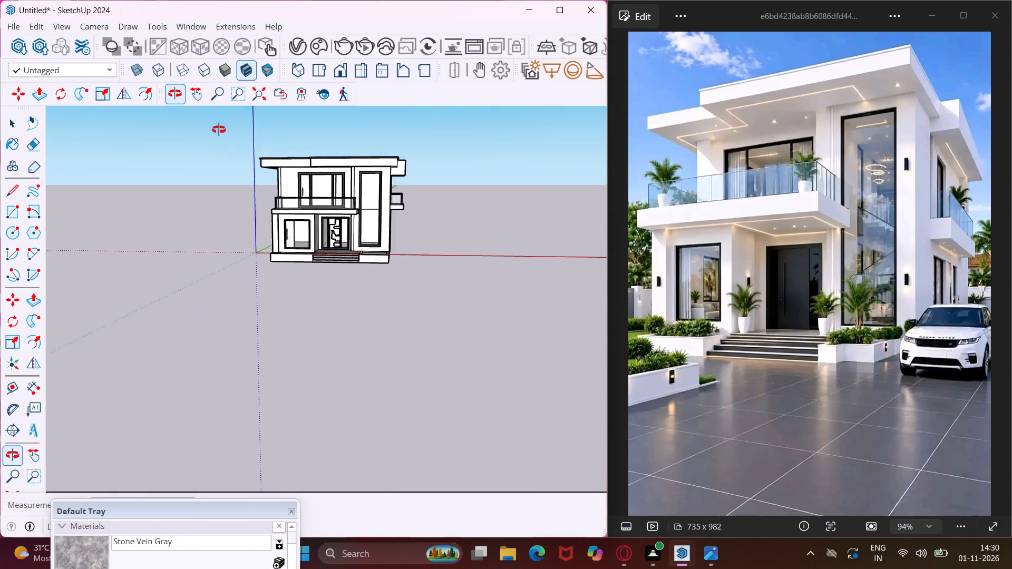
middle_click_drag(219, 130, 217, 127)
scroll(337, 178, "up", 8)
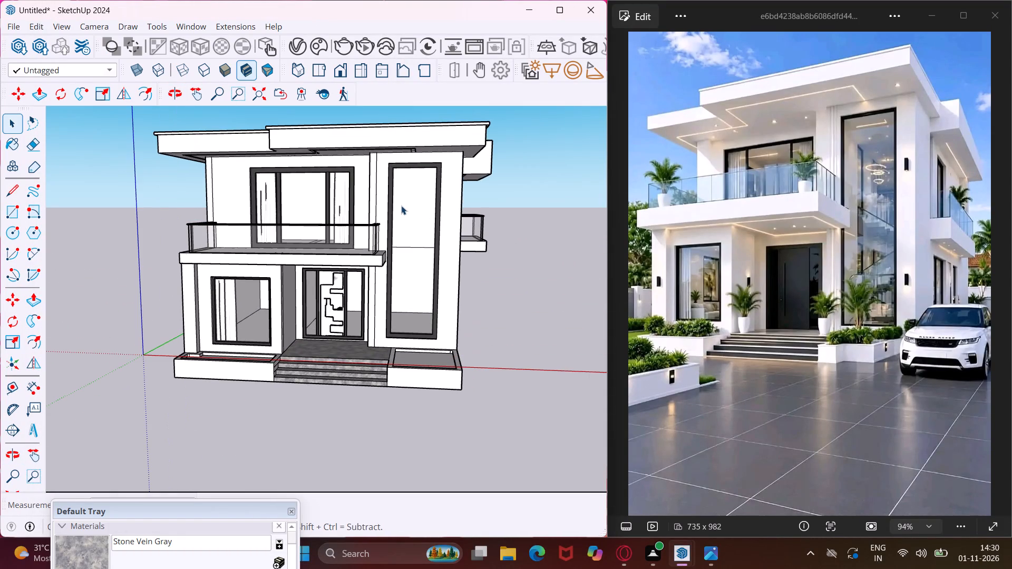
left_click(198, 97)
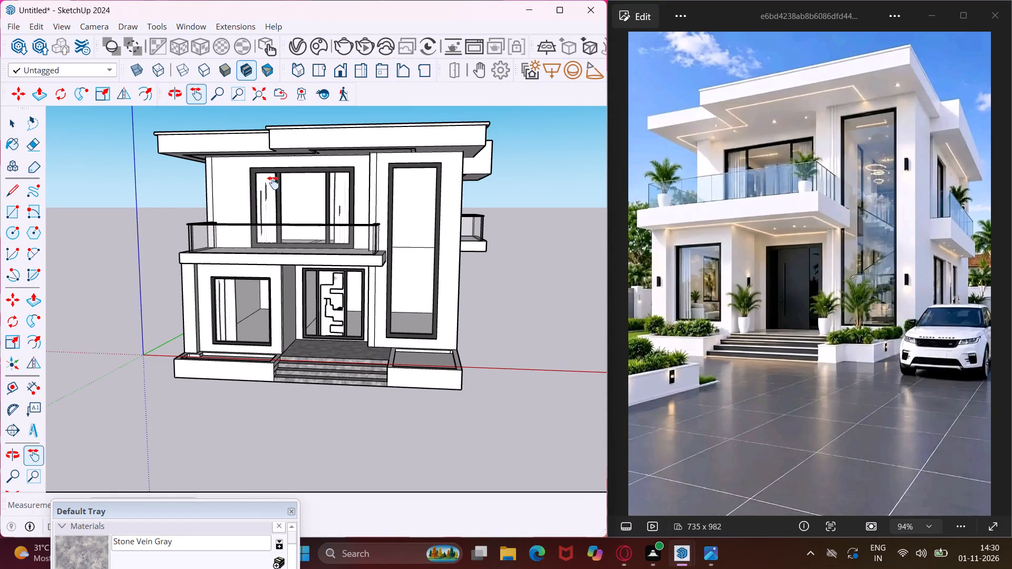
left_click_drag(319, 237, 294, 267)
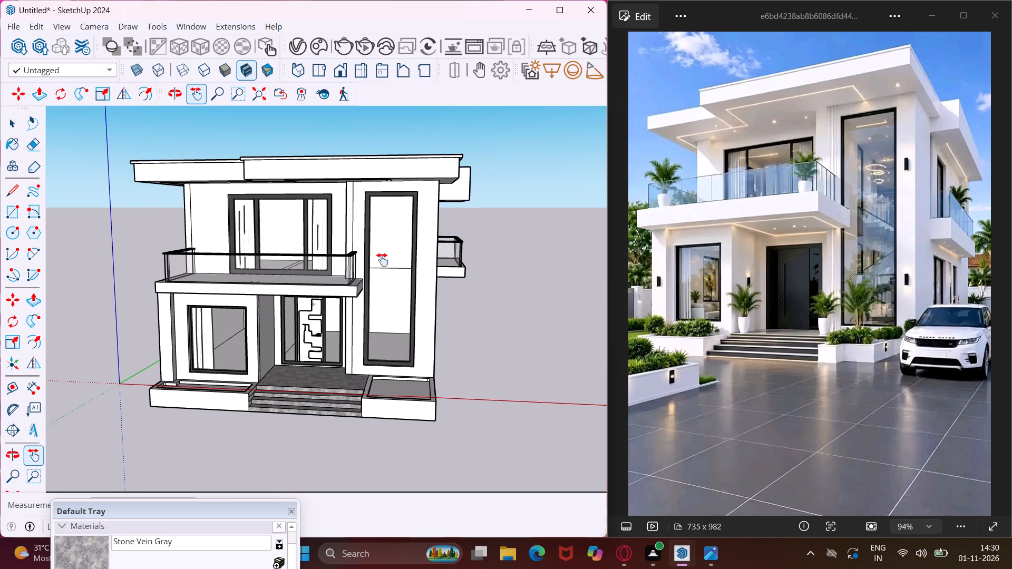
scroll(382, 256, "up", 1)
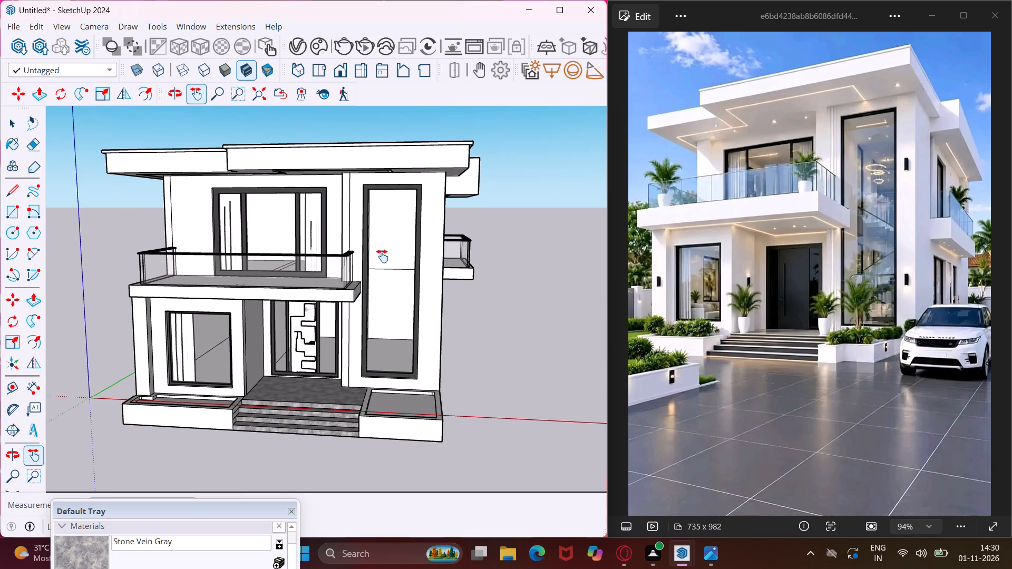
middle_click_drag(382, 256, 336, 258)
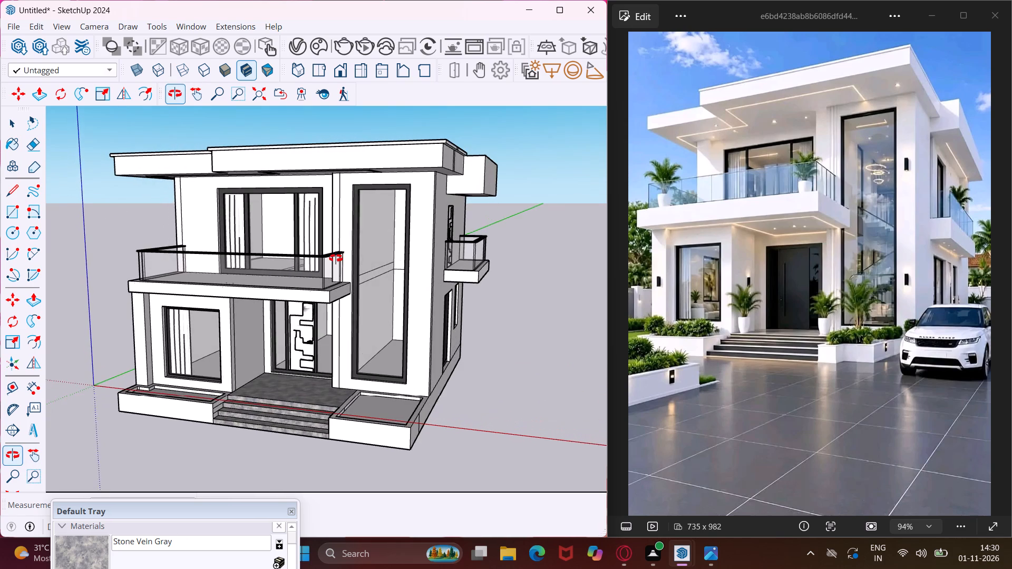
middle_click_drag(336, 258, 332, 258)
left_click(332, 258)
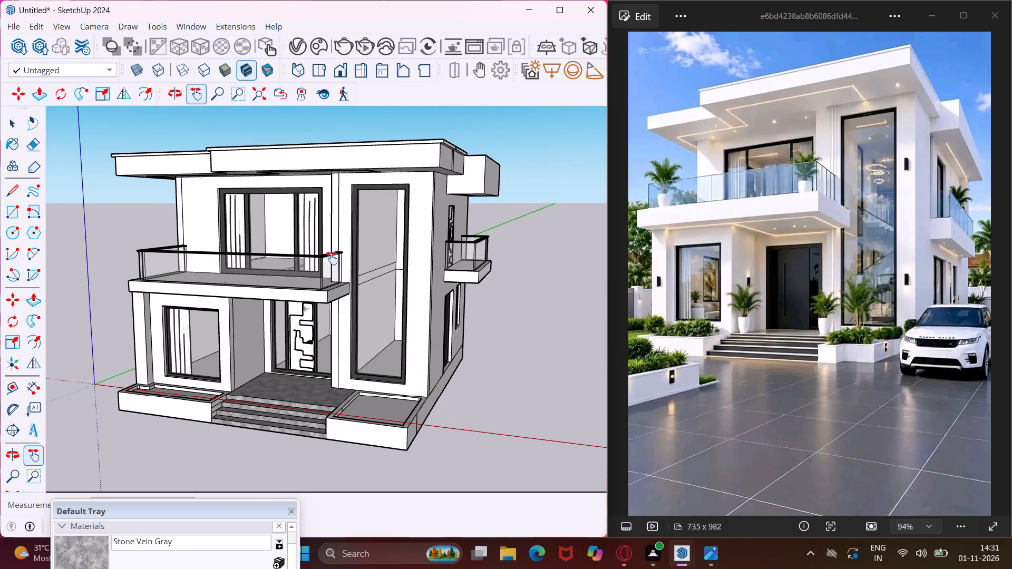
left_click_drag(331, 256, 329, 249)
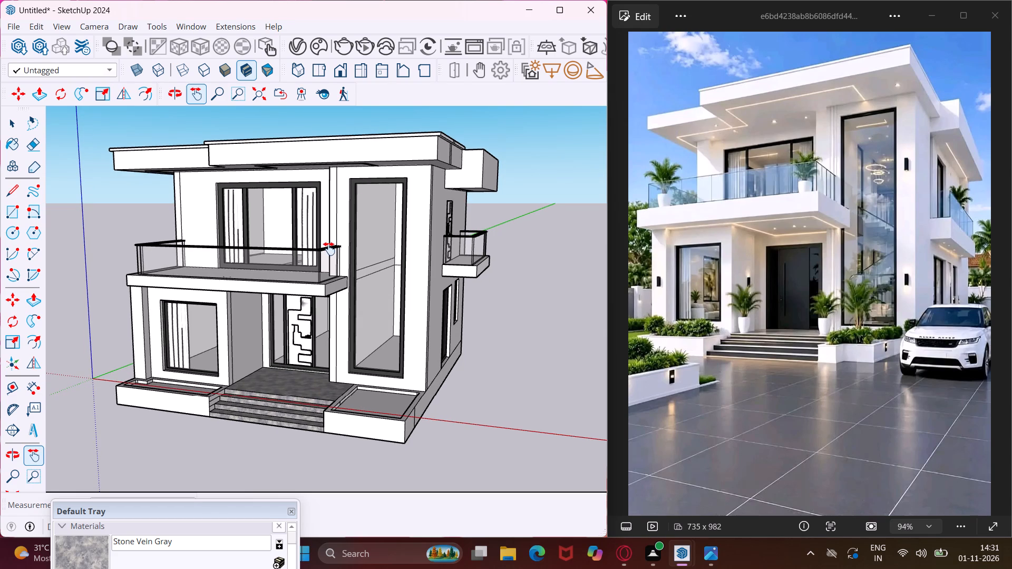
Save the model as 0067 in SketchUp Models (*.skp) format in the Desktop's FUJI folder.
key("ctrl+s")
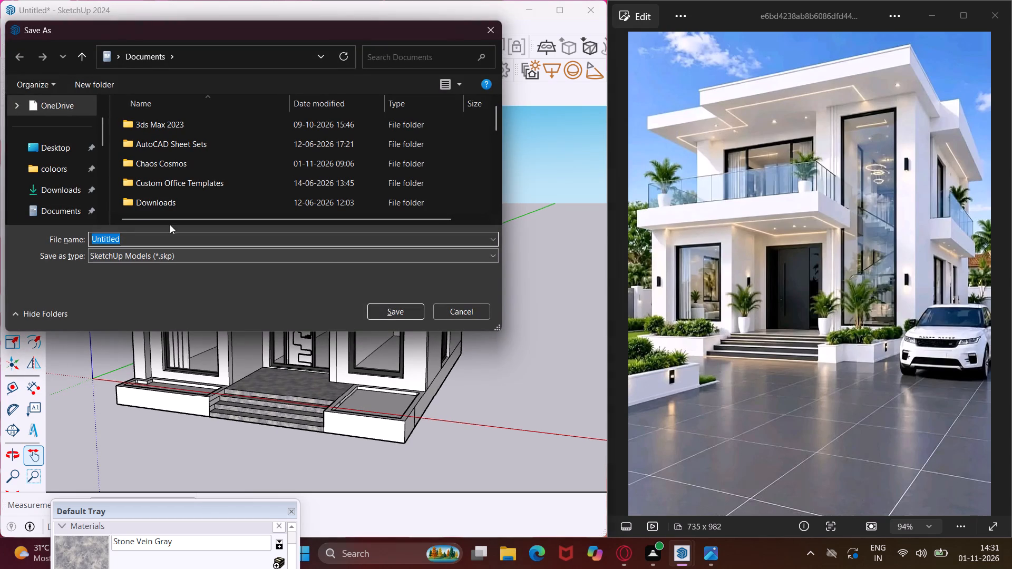
left_click(72, 148)
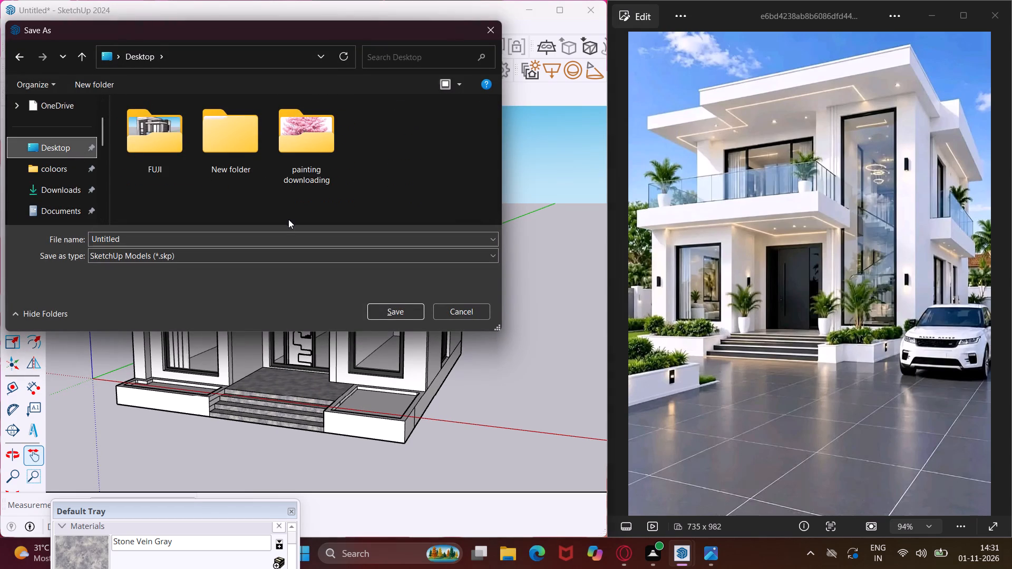
left_click(161, 161)
left_click(161, 161)
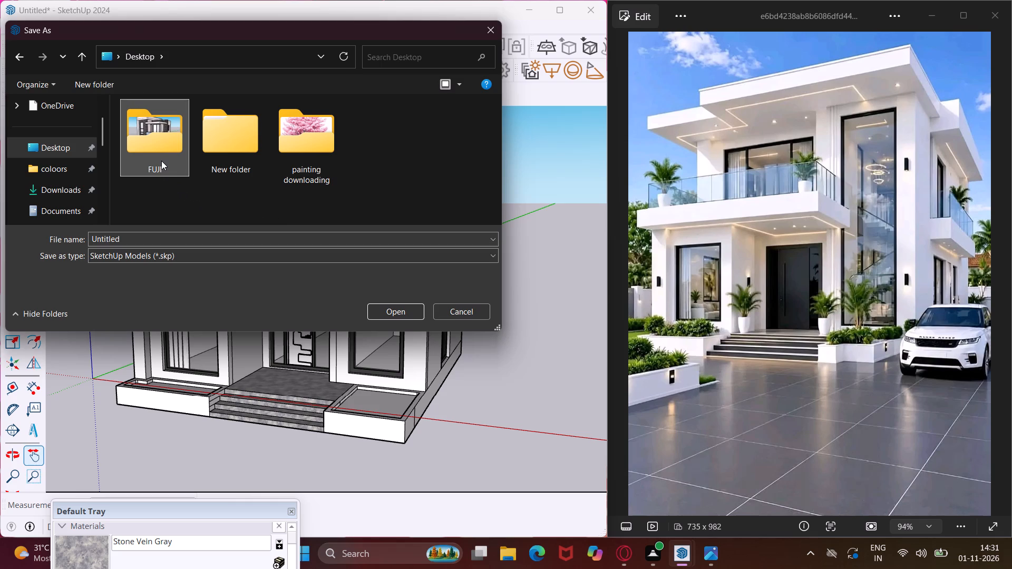
double_click(161, 161)
left_click(198, 259)
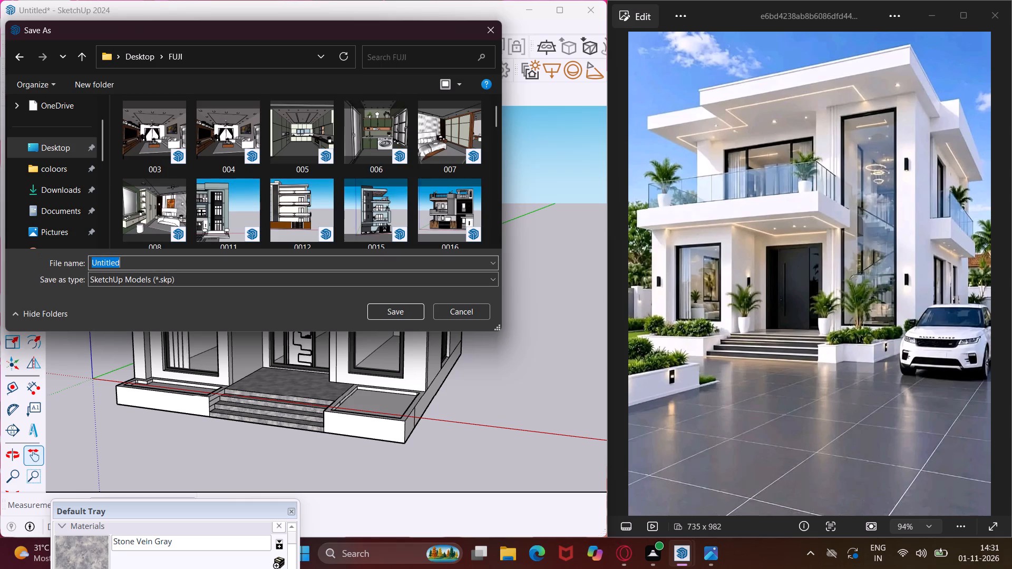
key("BackSpace")
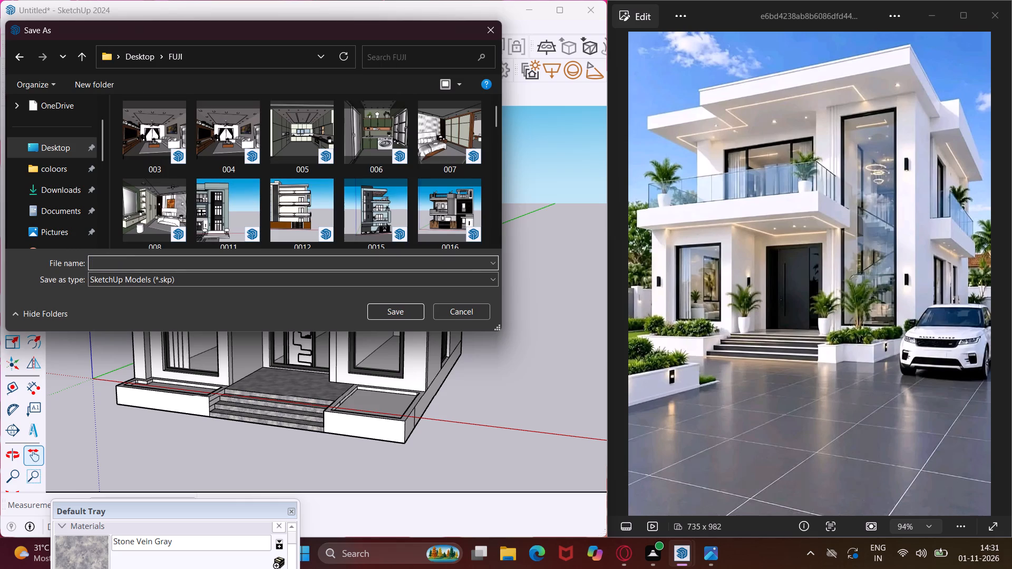
type("00")
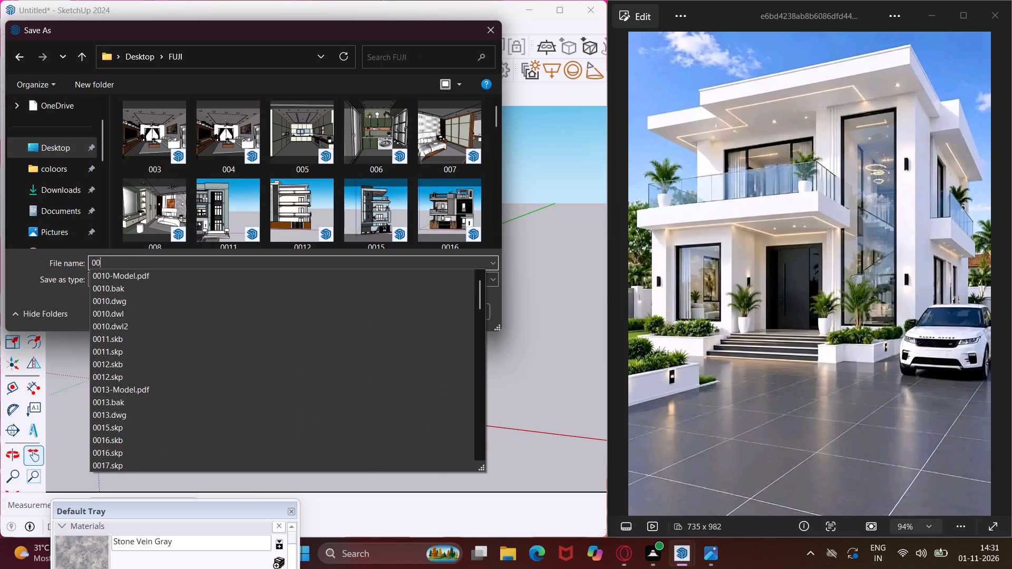
key("6")
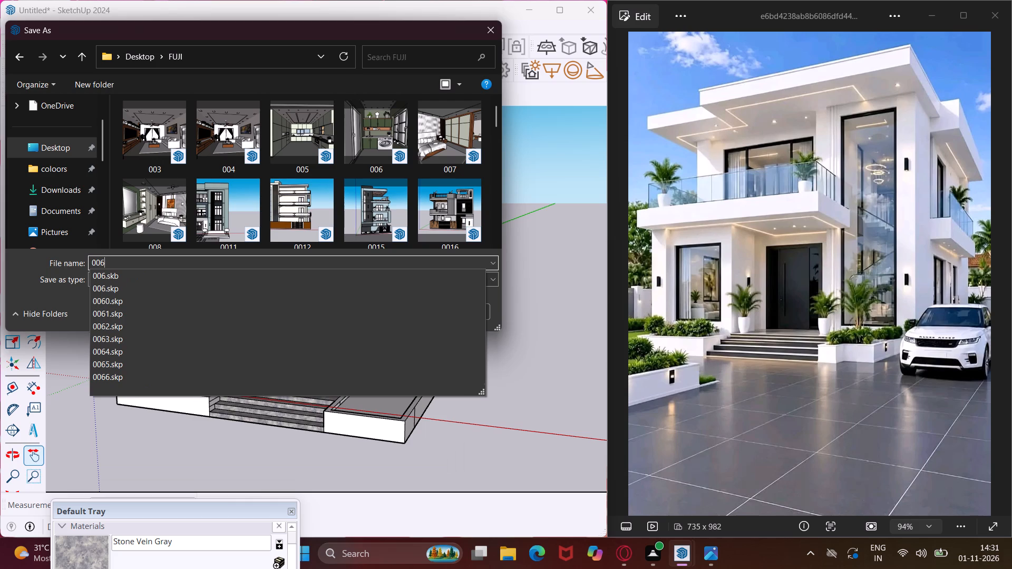
key("7")
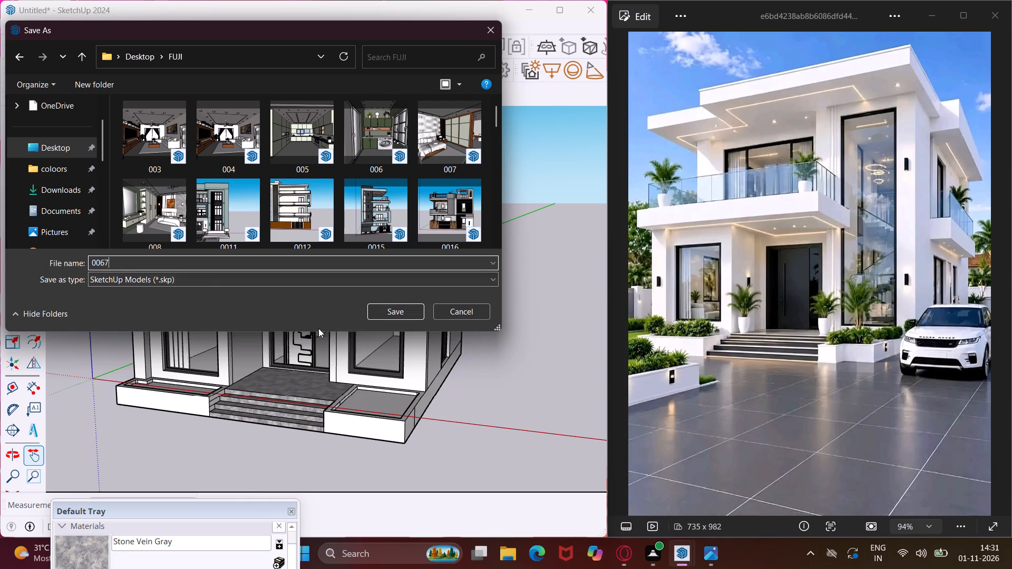
left_click(379, 309)
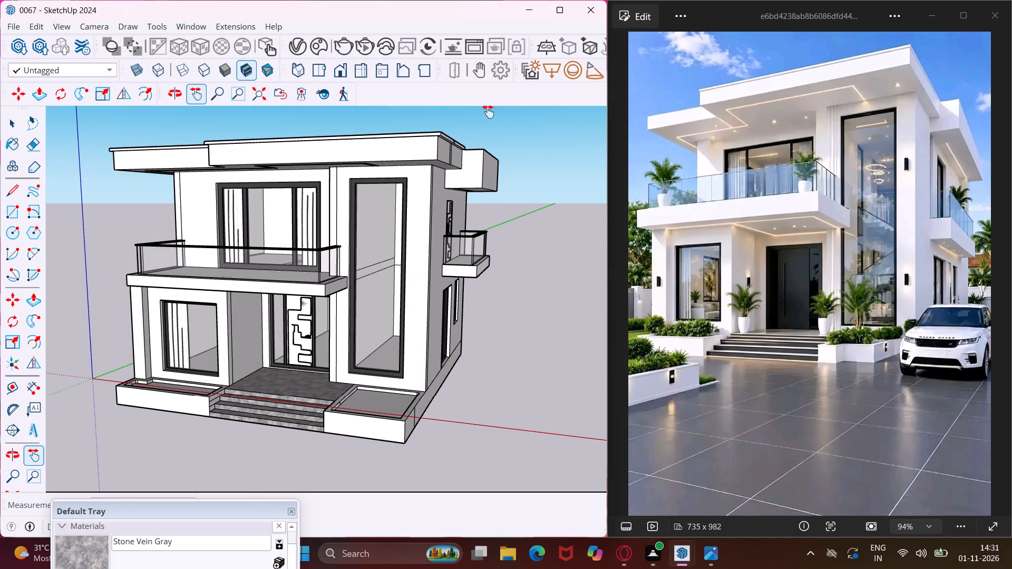
Minimize the SketchUp window to reveal the desktop.
left_click(518, 16)
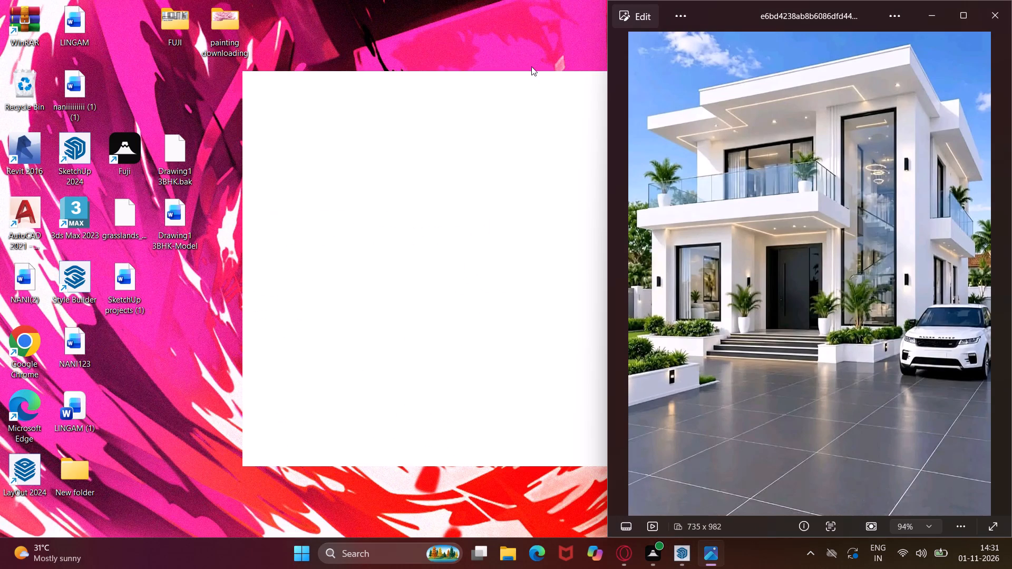